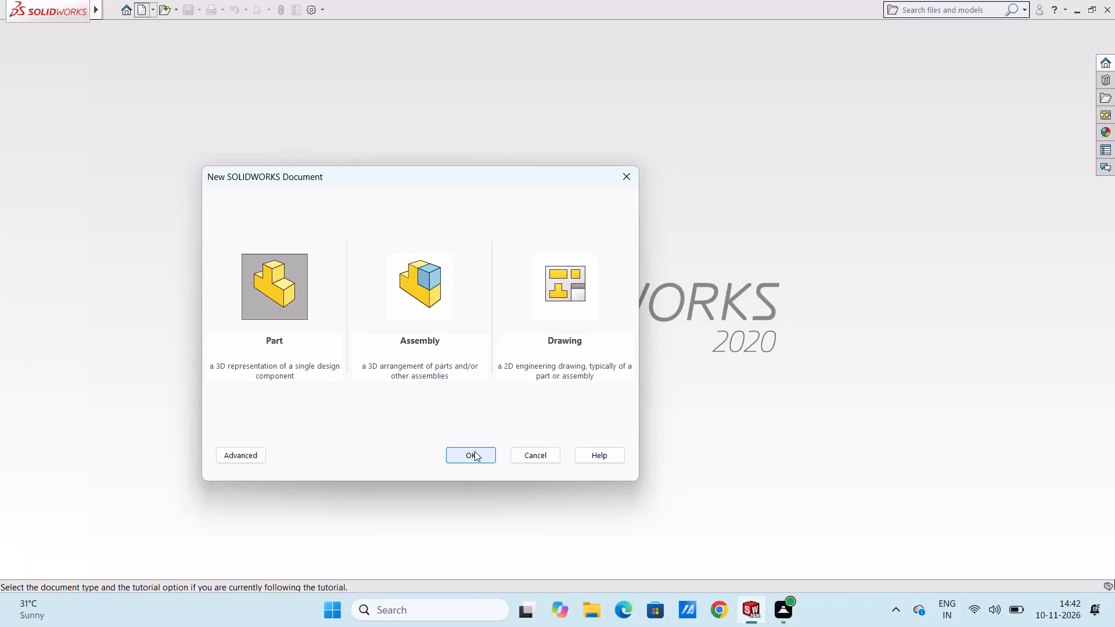
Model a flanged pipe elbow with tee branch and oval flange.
Create a new part document.
{"action": "left_click", "coordinate": [474, 451]}
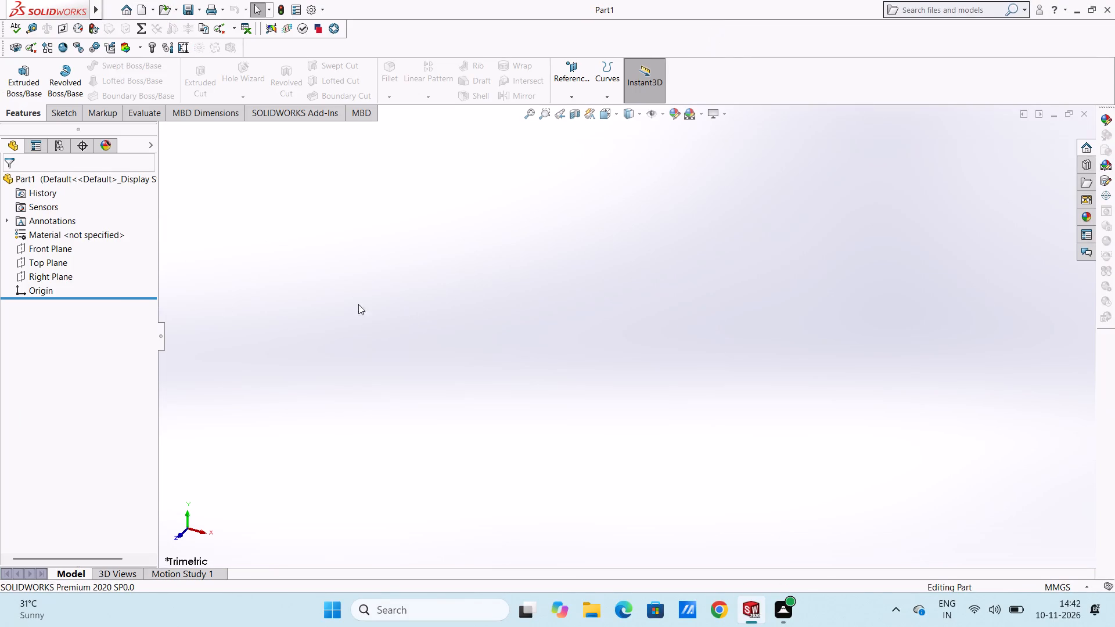
On the Top Plane, sketch two concentric circles centred on the origin, about 88 mm and 49 mm in diameter.
{"action": "left_click", "coordinate": [60, 260]}
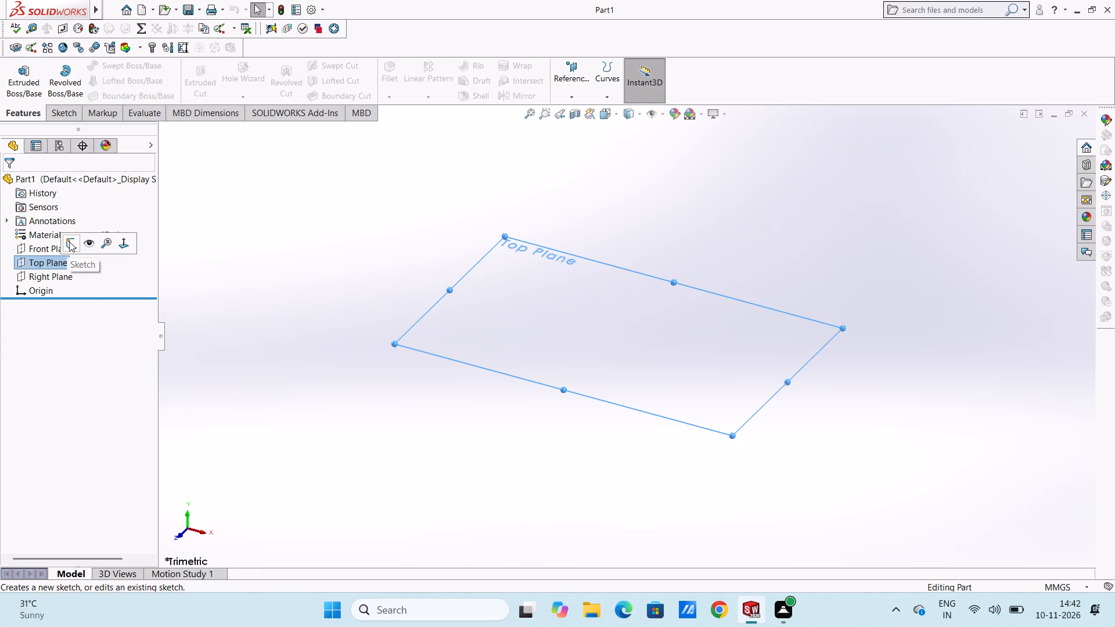
{"action": "left_click", "coordinate": [69, 240]}
{"action": "left_click", "coordinate": [308, 233]}
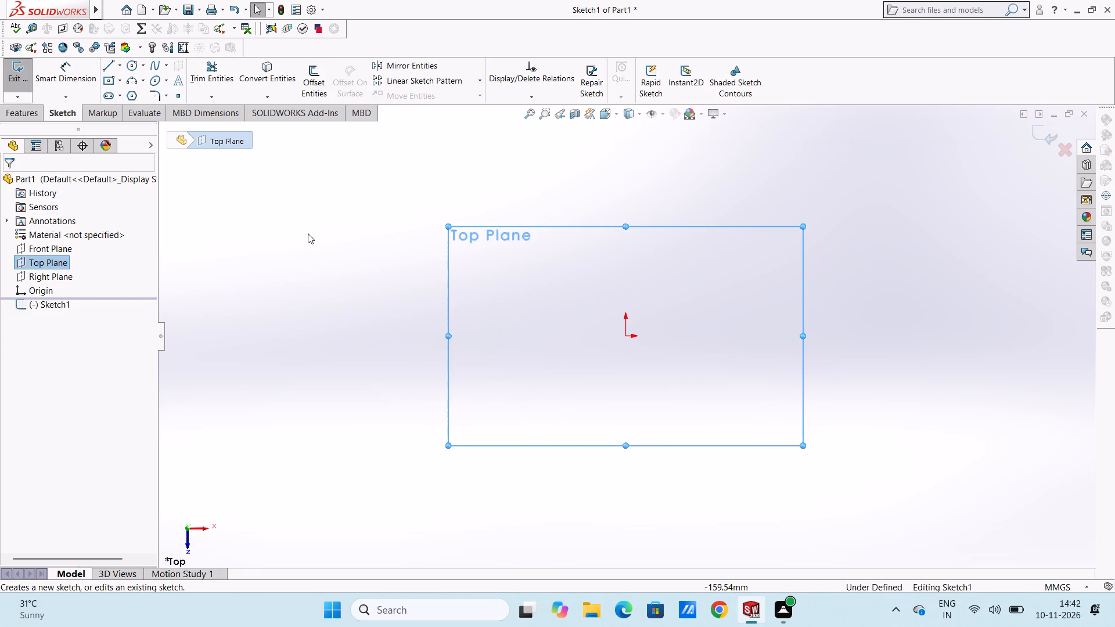
{"action": "left_click", "coordinate": [133, 70]}
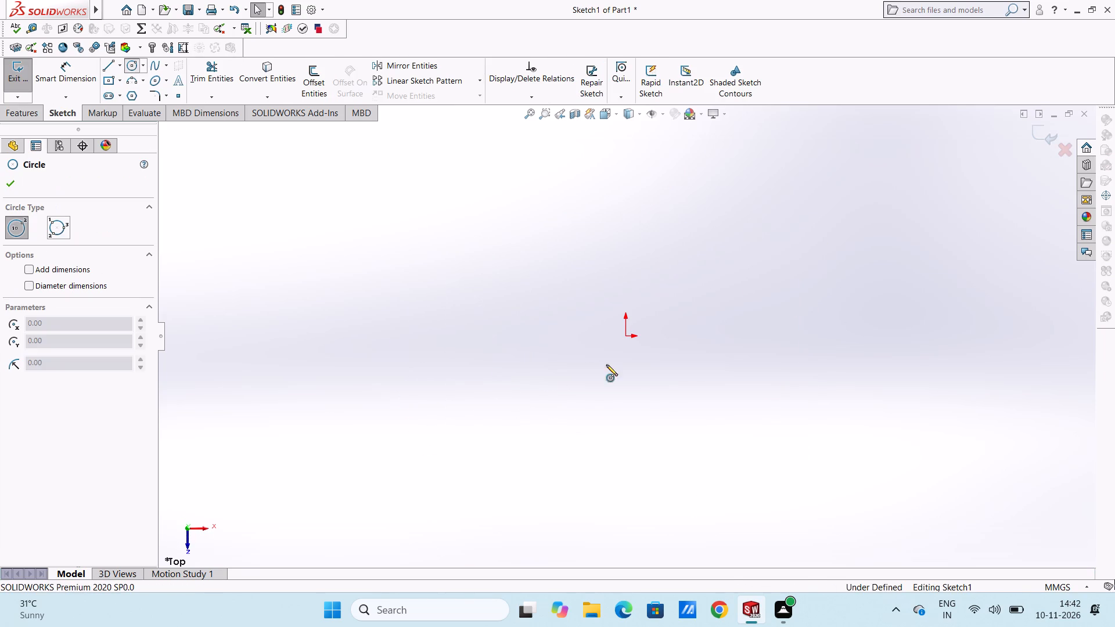
{"action": "left_click", "coordinate": [625, 337]}
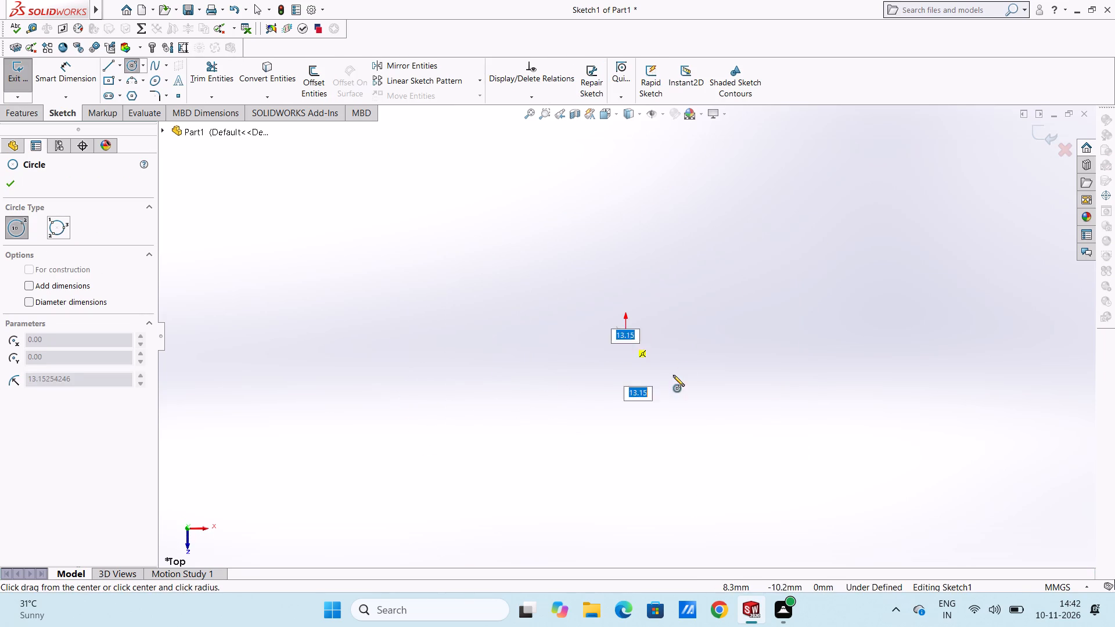
{"action": "left_click", "coordinate": [695, 391]}
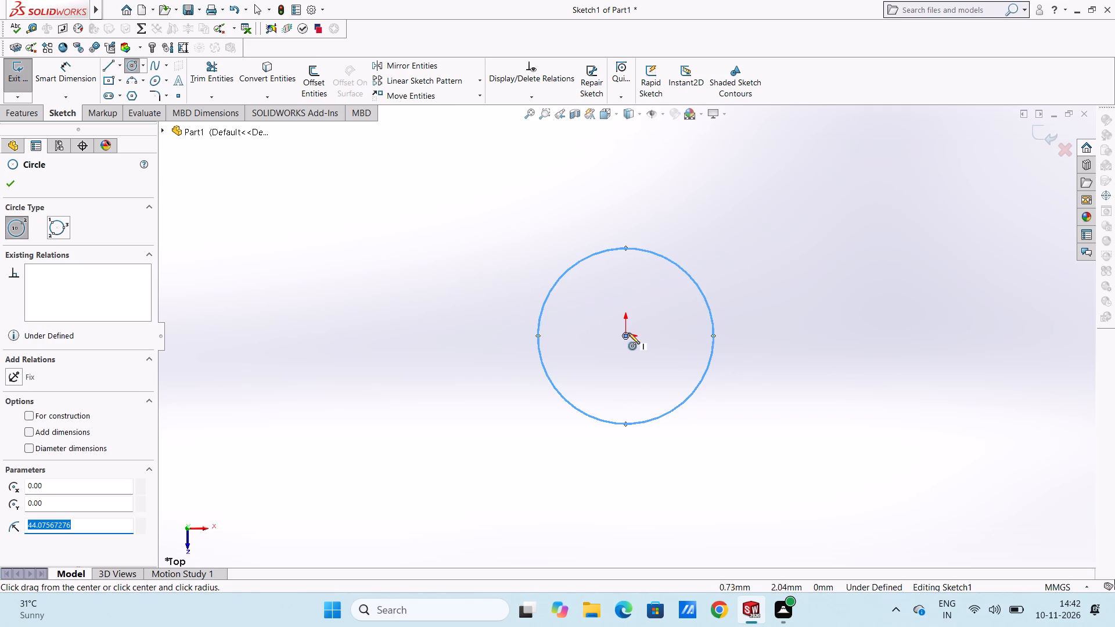
{"action": "left_click", "coordinate": [624, 334]}
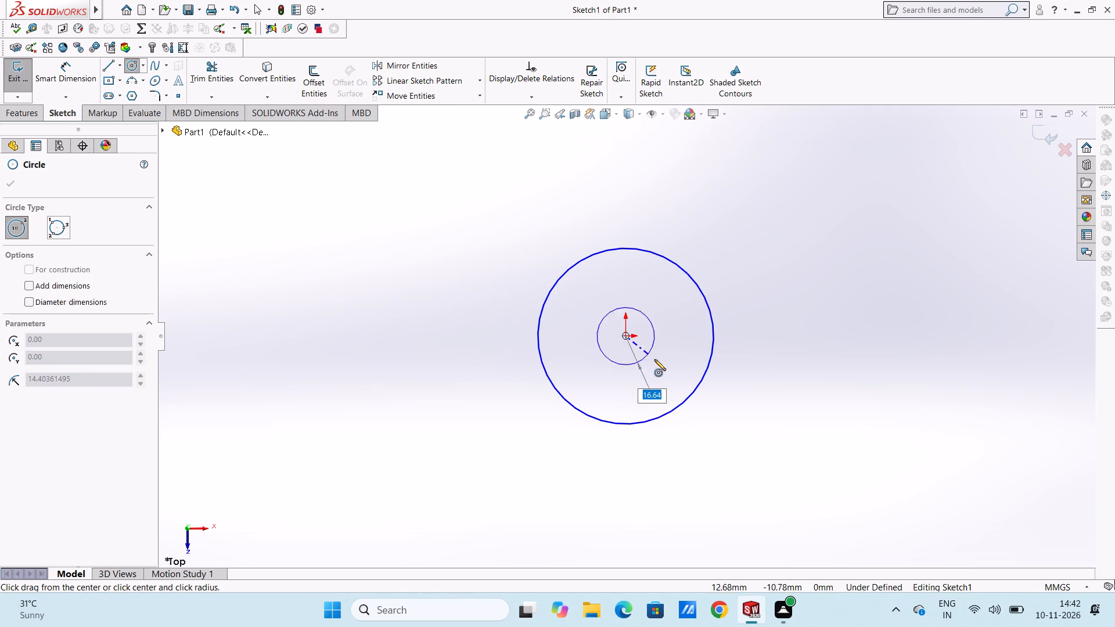
{"action": "left_click", "coordinate": [664, 367]}
{"action": "right_click", "coordinate": [854, 208]}
{"action": "left_click", "coordinate": [861, 215]}
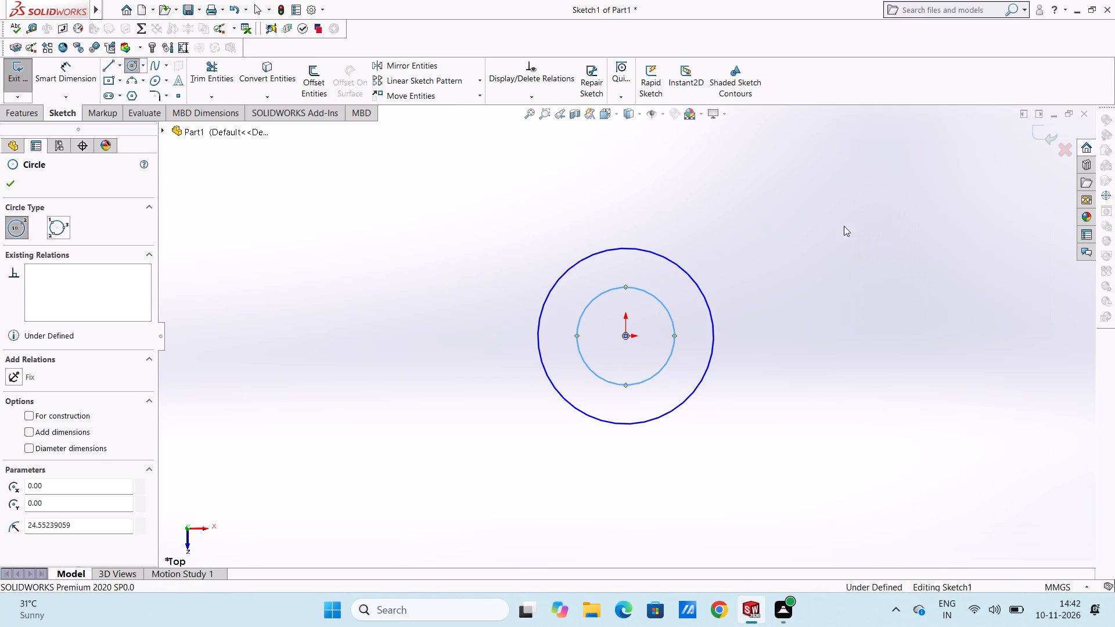
{"action": "left_click", "coordinate": [826, 237]}
Dimension the outer circle's diameter to 72 mm.
{"action": "left_click", "coordinate": [73, 75]}
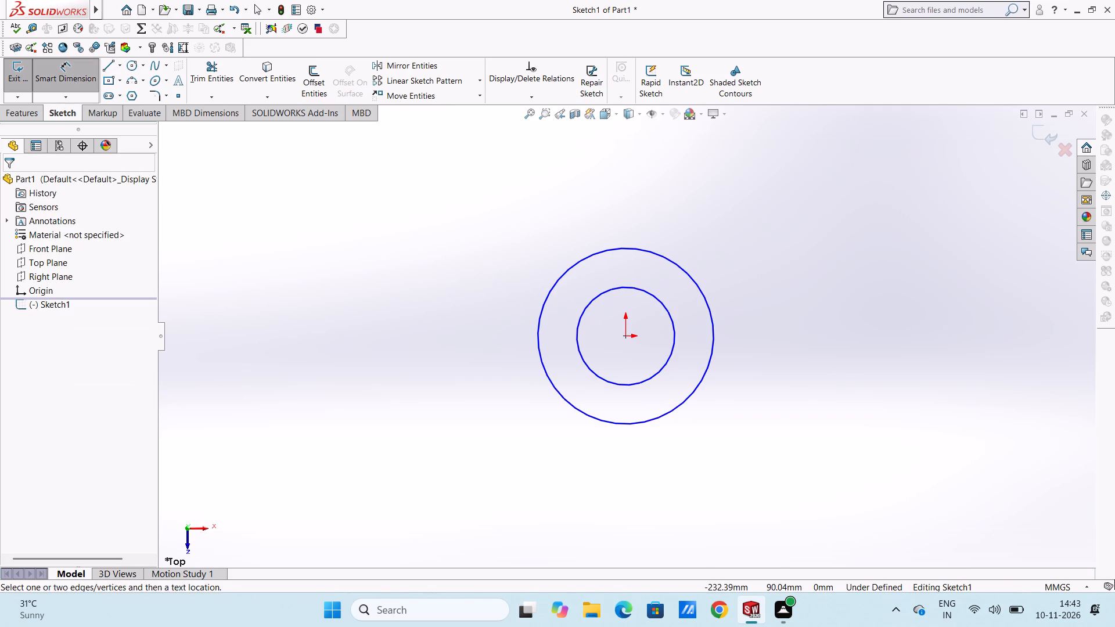
{"action": "left_click", "coordinate": [548, 373]}
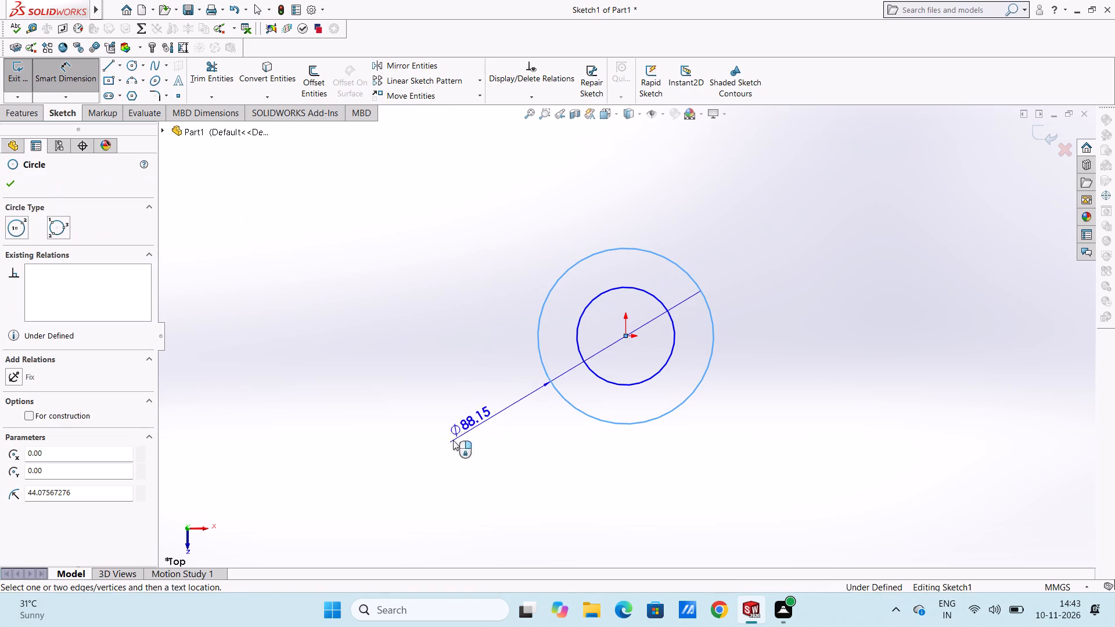
{"action": "left_click", "coordinate": [344, 453]}
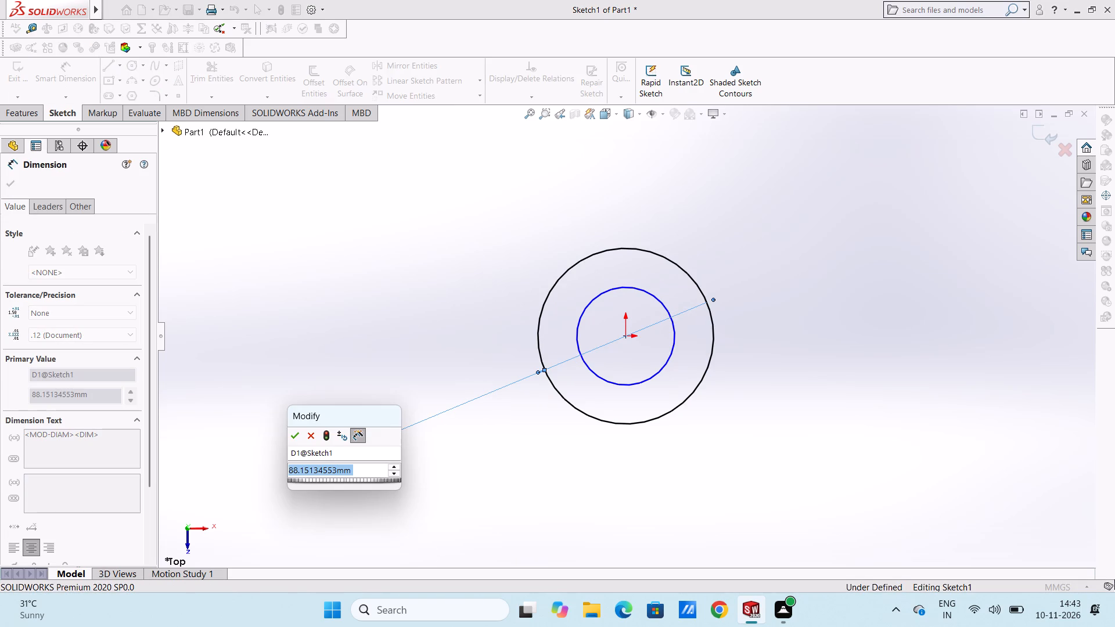
{"action": "type", "text": "72"}
{"action": "key", "text": "Return"}
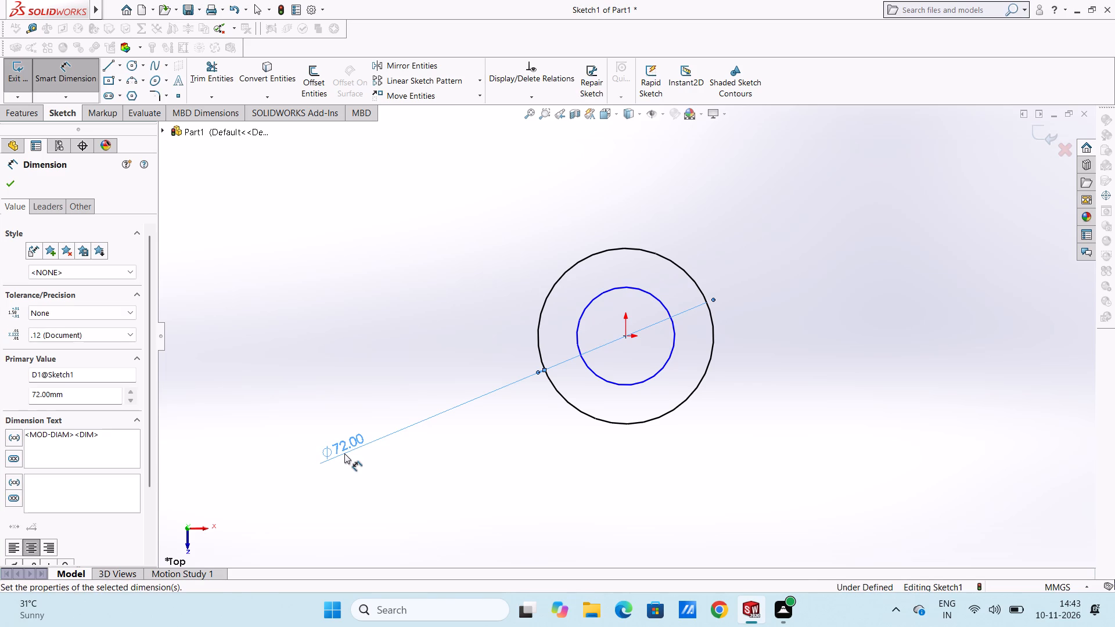
{"action": "left_click", "coordinate": [402, 294]}
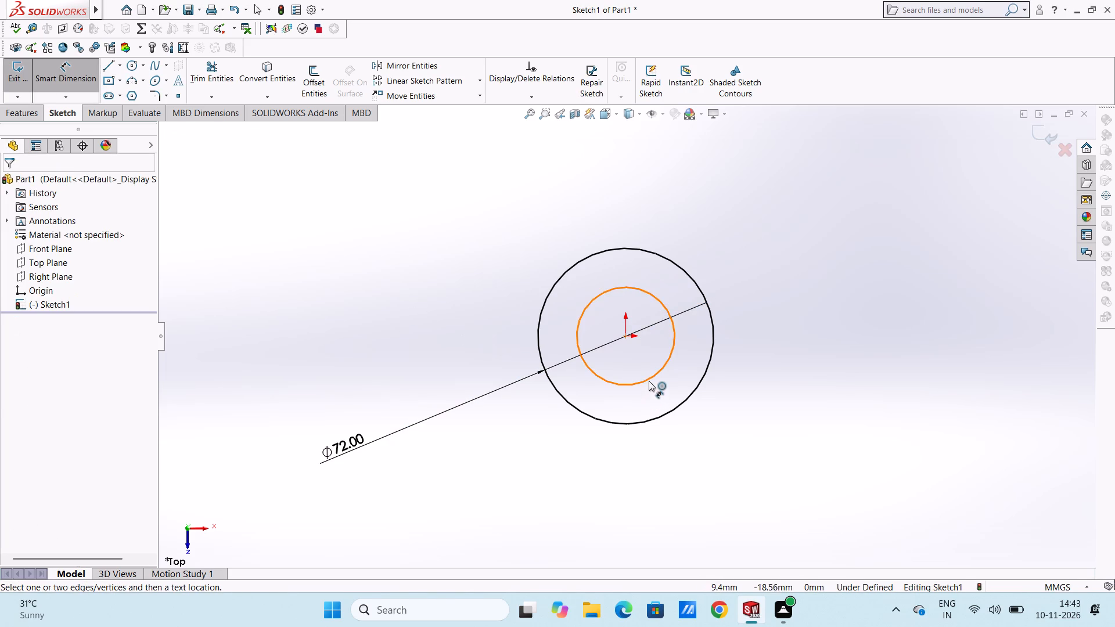
Dimension the inner circle's diameter to 58 mm and leave the dimension command.
{"action": "left_click", "coordinate": [649, 381]}
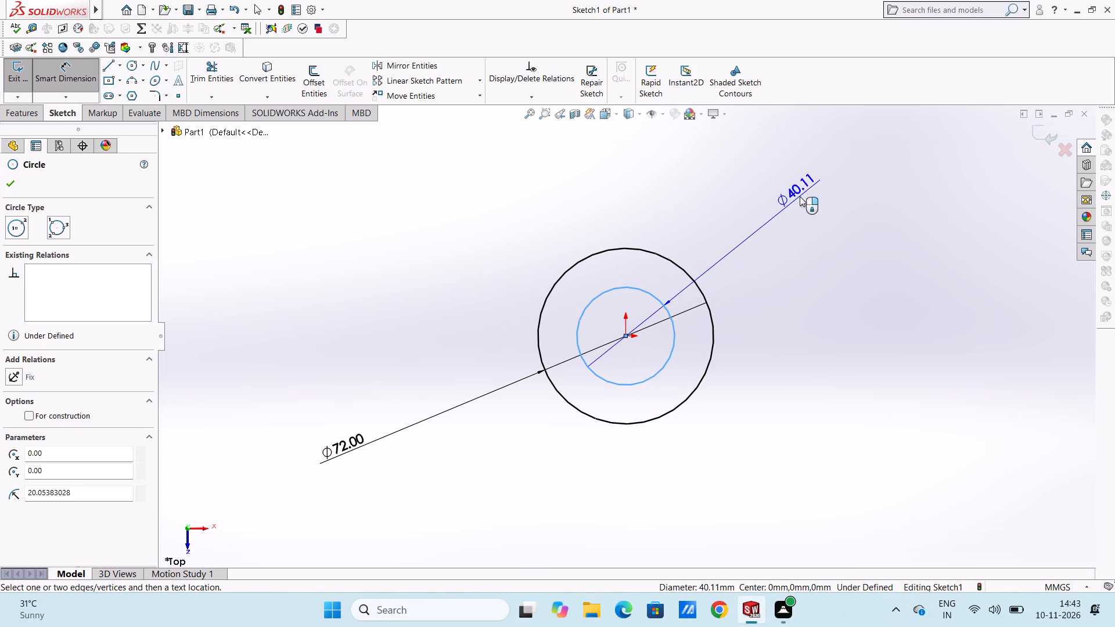
{"action": "left_click", "coordinate": [802, 197]}
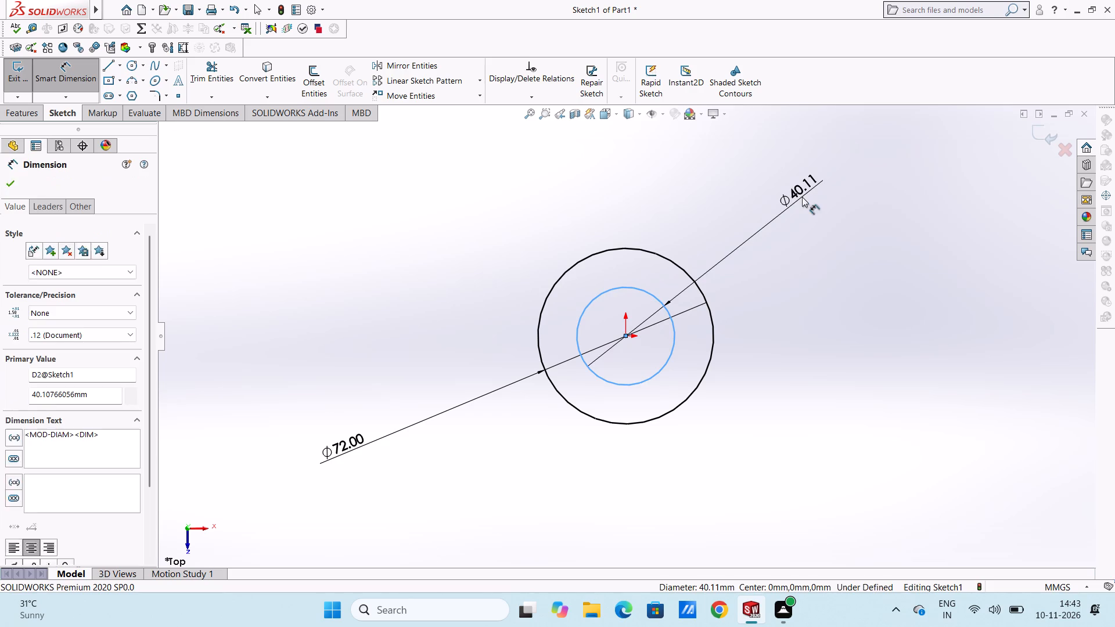
{"action": "type", "text": "58"}
{"action": "key", "text": "Return"}
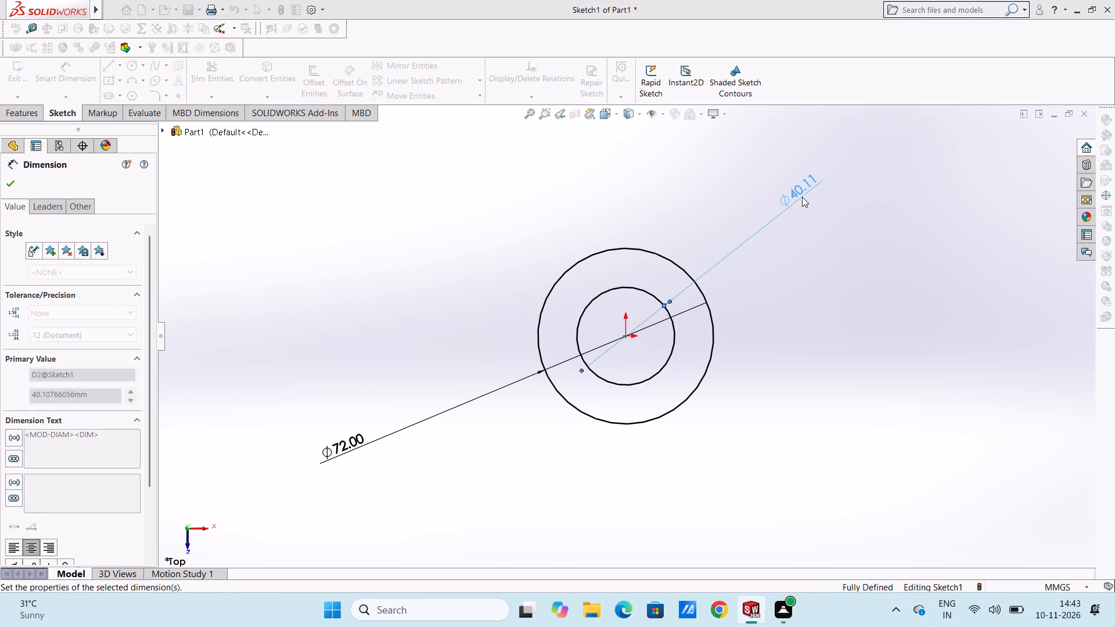
{"action": "left_click", "coordinate": [462, 273]}
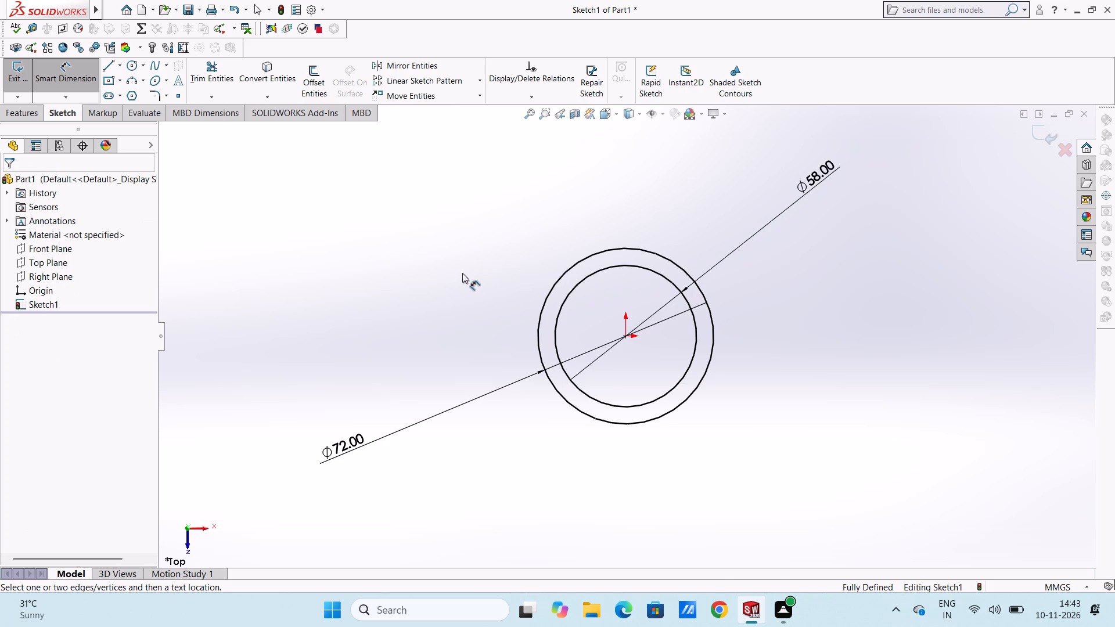
{"action": "scroll", "coordinate": [587, 313], "scroll_direction": "up", "scroll_amount": 4}
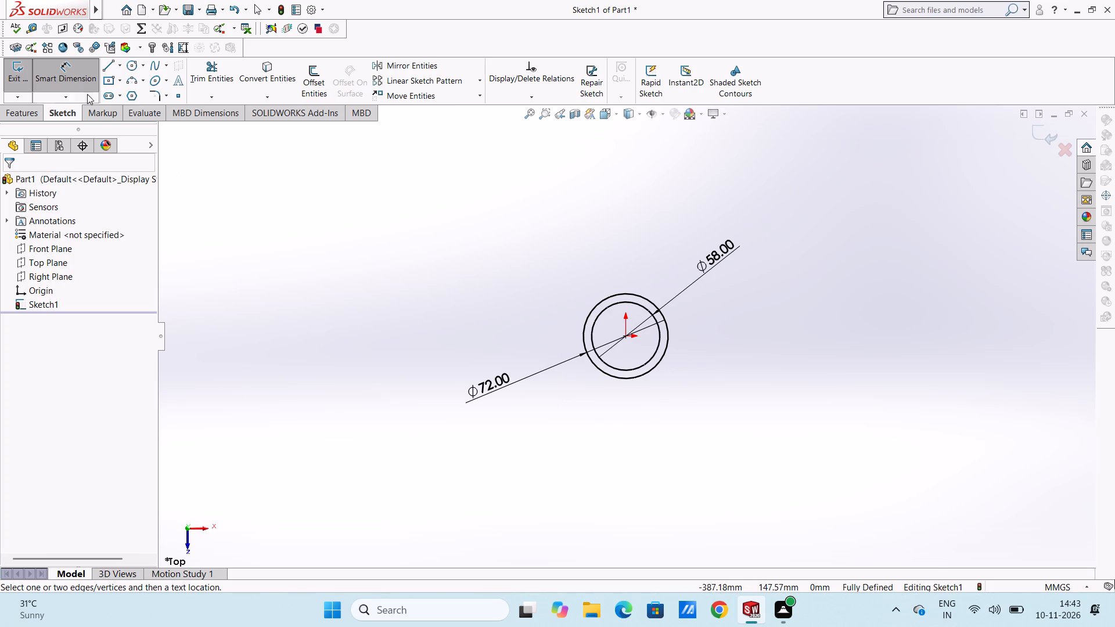
{"action": "left_click", "coordinate": [67, 75]}
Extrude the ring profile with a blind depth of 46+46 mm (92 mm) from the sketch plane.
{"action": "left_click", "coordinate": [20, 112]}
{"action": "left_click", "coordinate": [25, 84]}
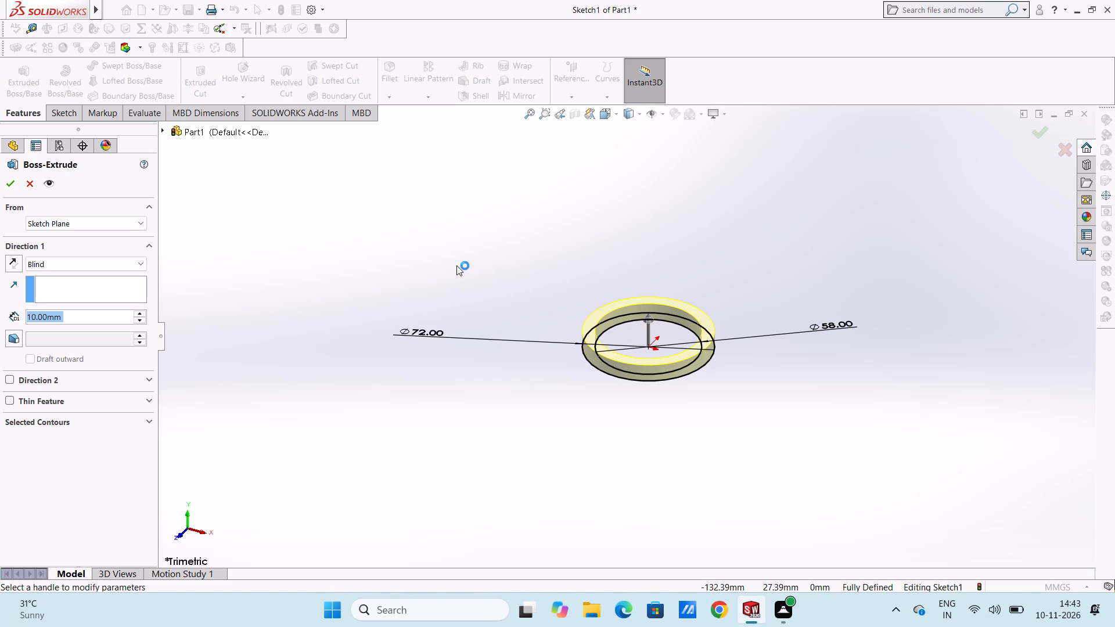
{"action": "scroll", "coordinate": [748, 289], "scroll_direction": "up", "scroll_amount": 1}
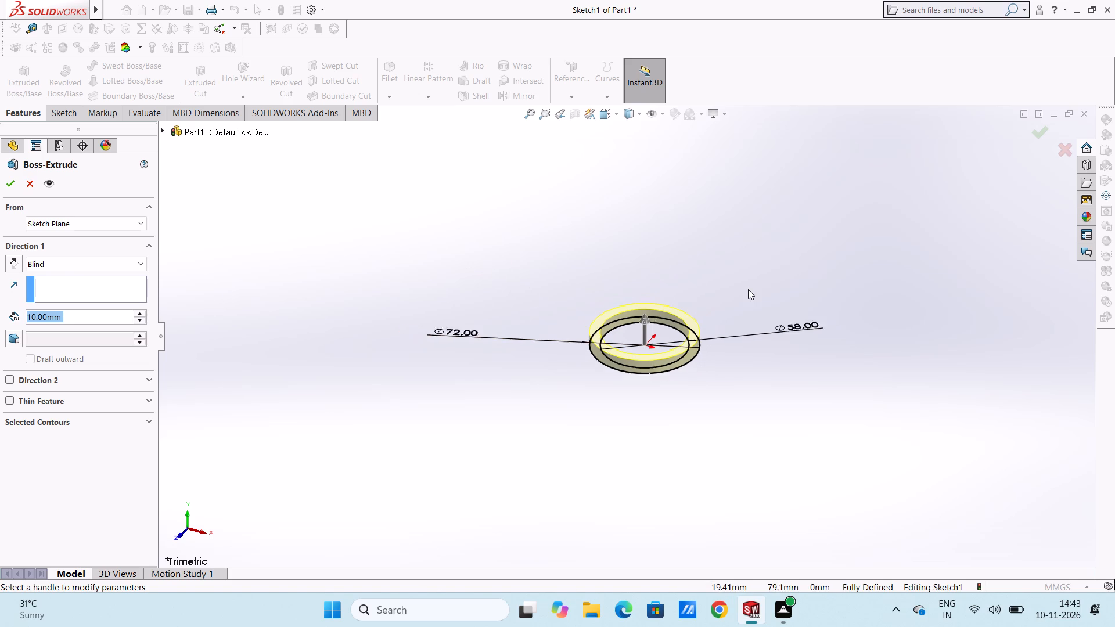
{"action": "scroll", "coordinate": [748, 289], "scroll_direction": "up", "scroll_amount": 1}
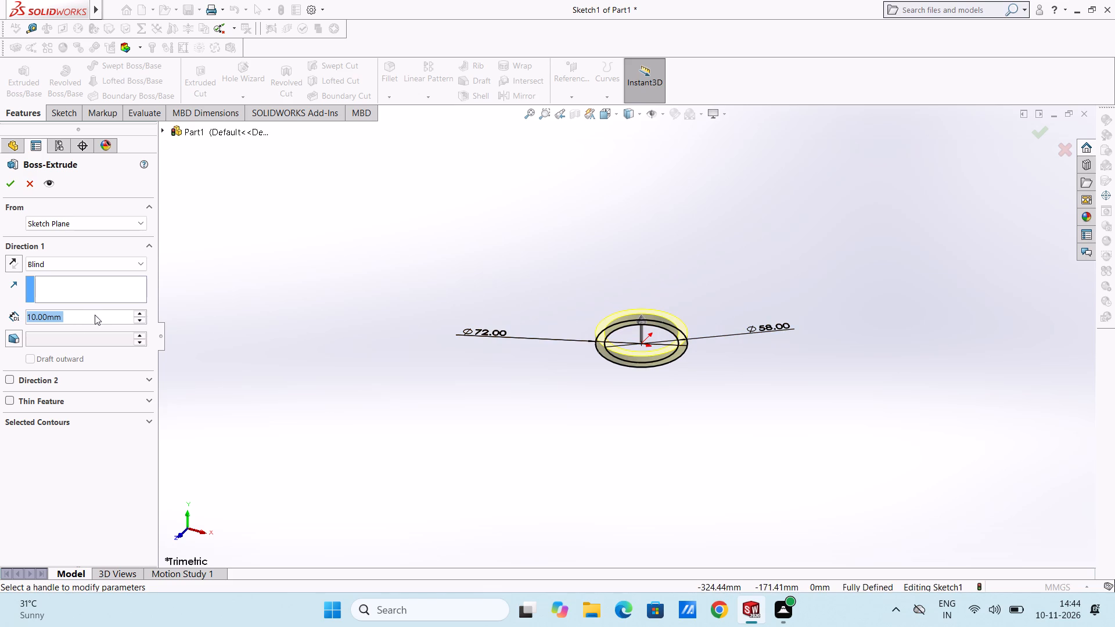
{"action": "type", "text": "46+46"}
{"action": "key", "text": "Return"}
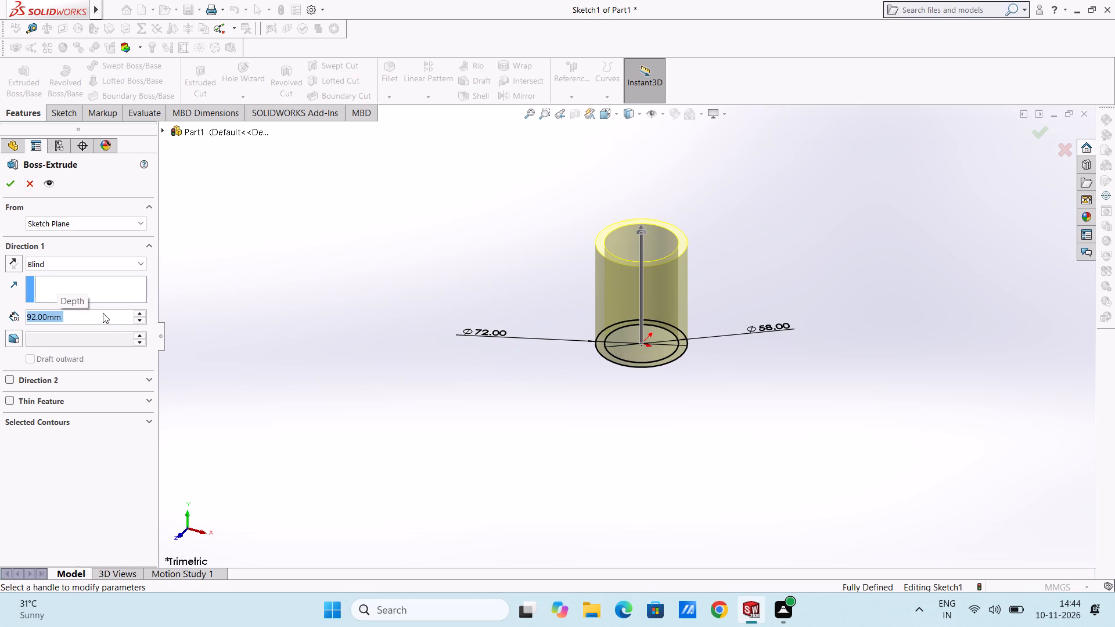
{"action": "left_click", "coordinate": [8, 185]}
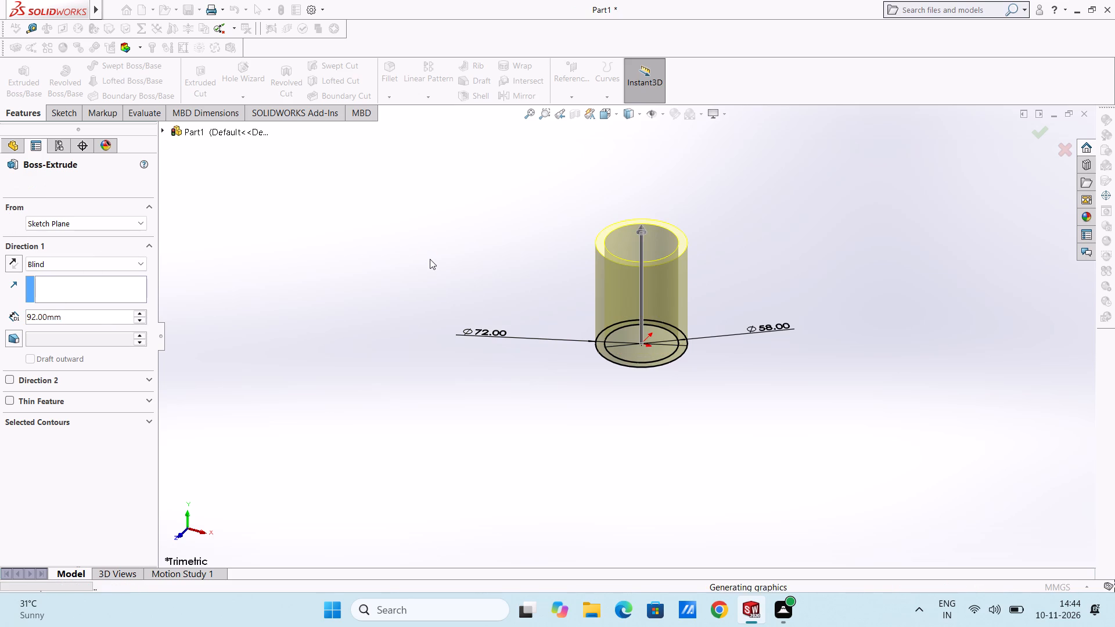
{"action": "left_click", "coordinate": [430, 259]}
Examine the extruded hollow cylinder from above, the side and below.
{"action": "scroll", "coordinate": [691, 273], "scroll_direction": "up", "scroll_amount": 4}
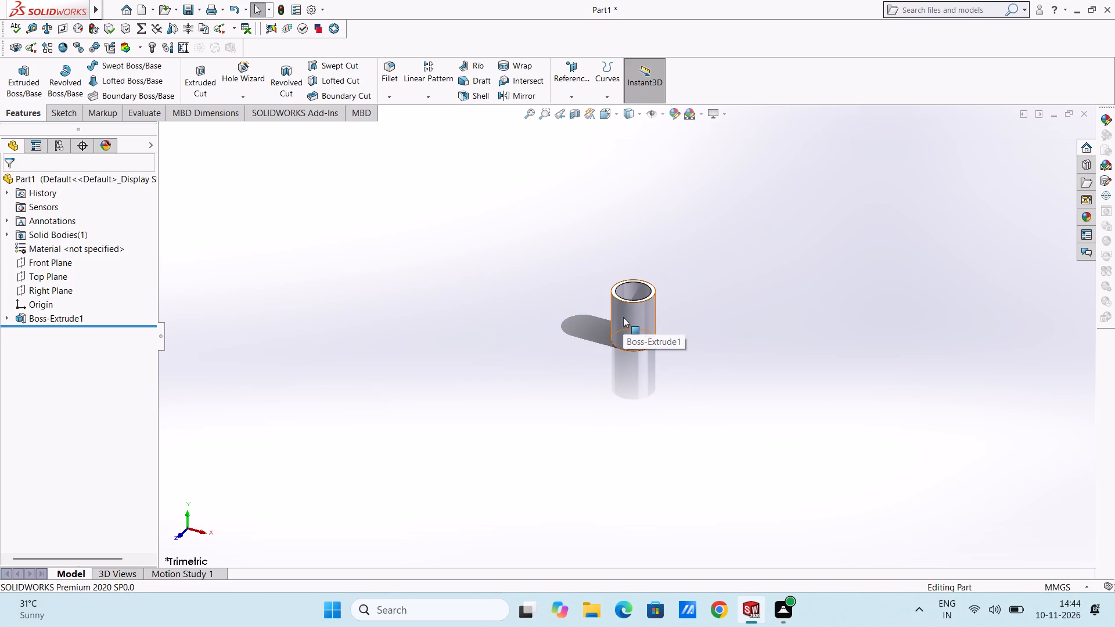
{"action": "scroll", "coordinate": [654, 276], "scroll_direction": "down", "scroll_amount": 4}
{"action": "middle_click_drag", "start_coordinate": [613, 364], "coordinate": [688, 291]}
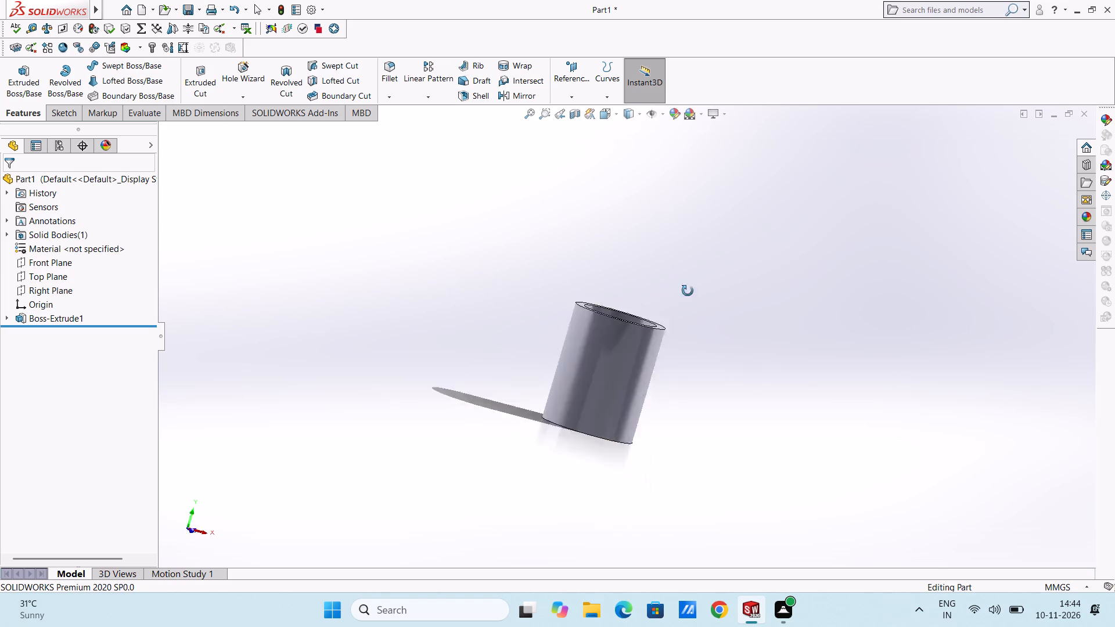
{"action": "middle_click_drag", "start_coordinate": [688, 291], "coordinate": [672, 337]}
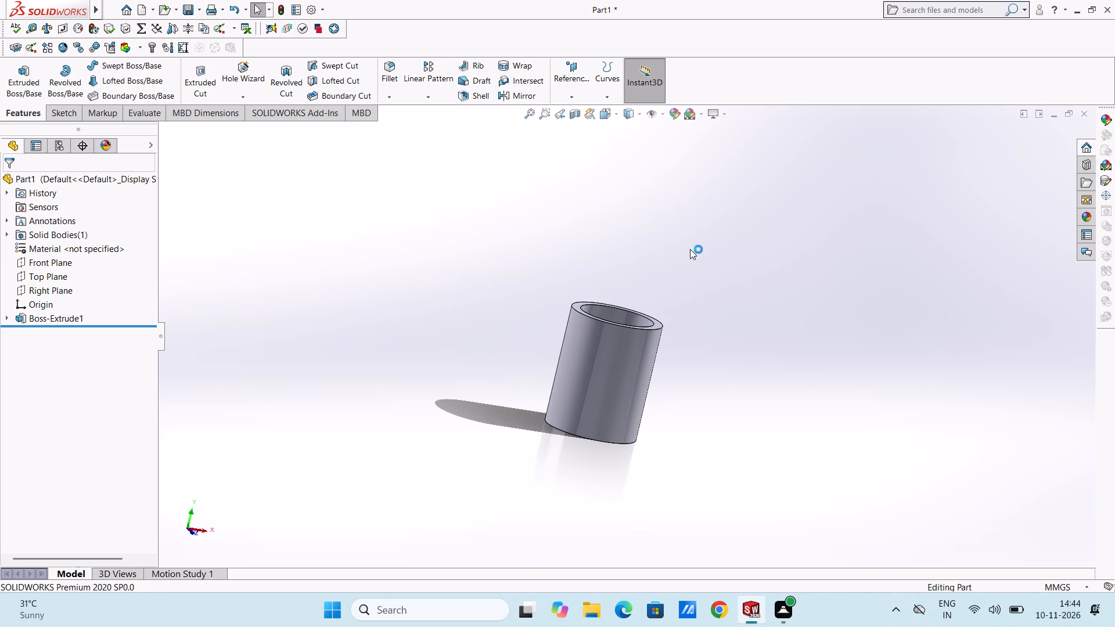
{"action": "scroll", "coordinate": [564, 413], "scroll_direction": "down", "scroll_amount": 1}
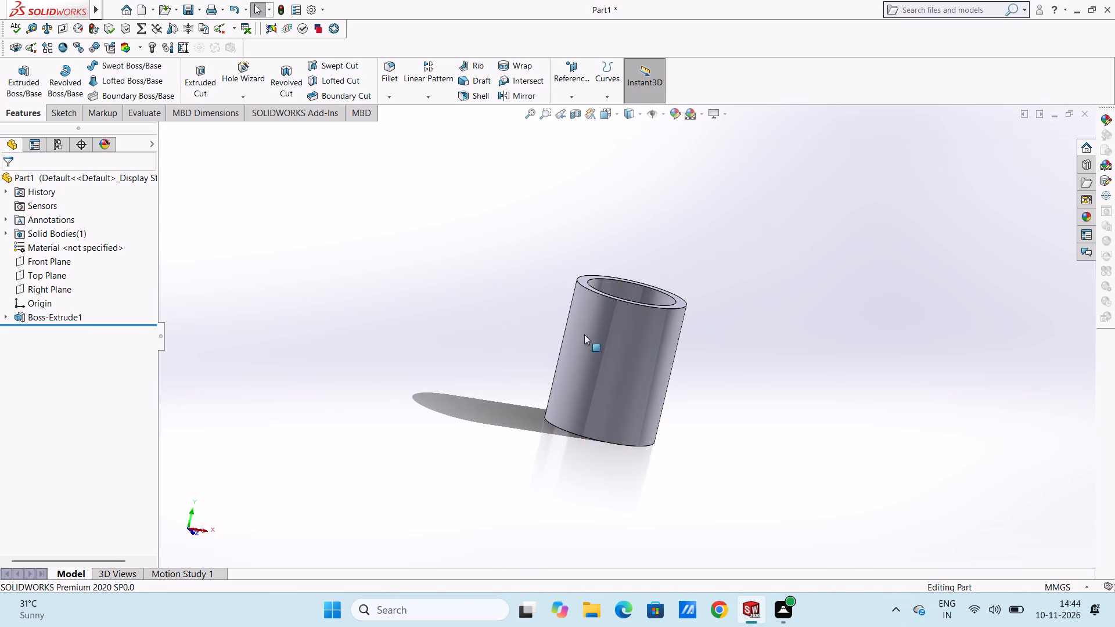
{"action": "middle_click_drag", "start_coordinate": [588, 312], "coordinate": [557, 487]}
{"action": "scroll", "coordinate": [578, 331], "scroll_direction": "down", "scroll_amount": 1}
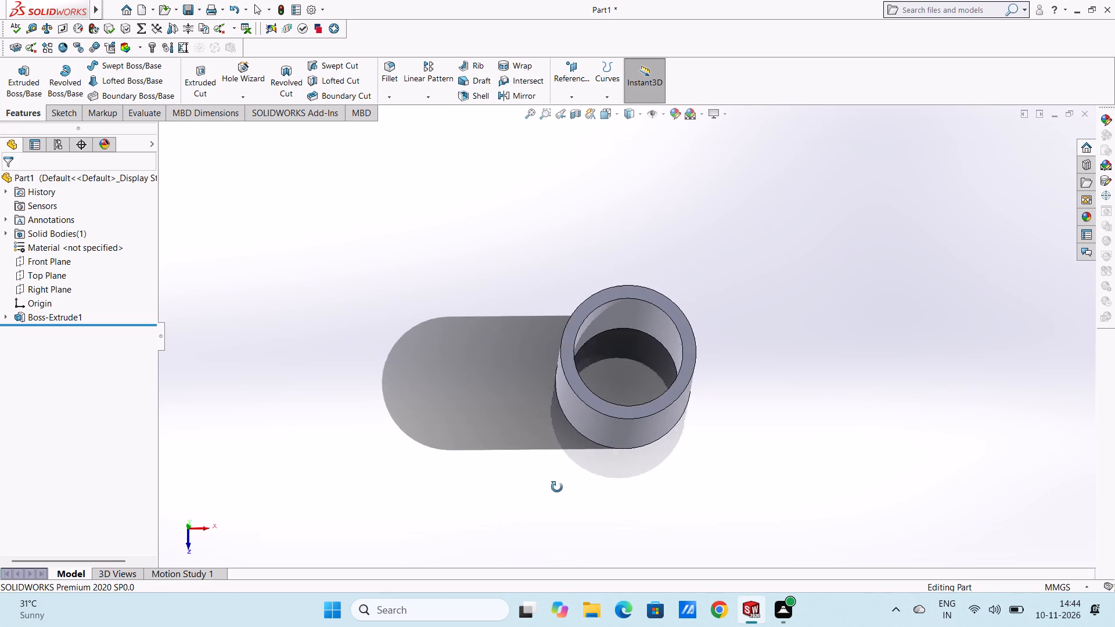
{"action": "middle_click_drag", "start_coordinate": [557, 487], "coordinate": [595, 345]}
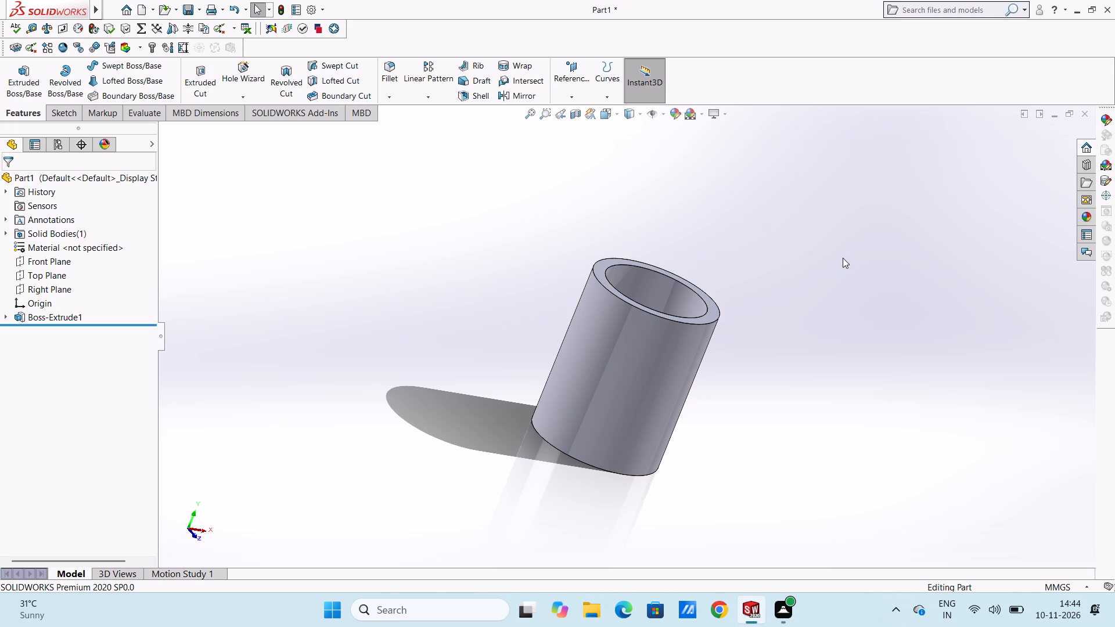
{"action": "scroll", "coordinate": [736, 328], "scroll_direction": "up", "scroll_amount": 4}
{"action": "middle_click_drag", "start_coordinate": [774, 352], "coordinate": [696, 516]}
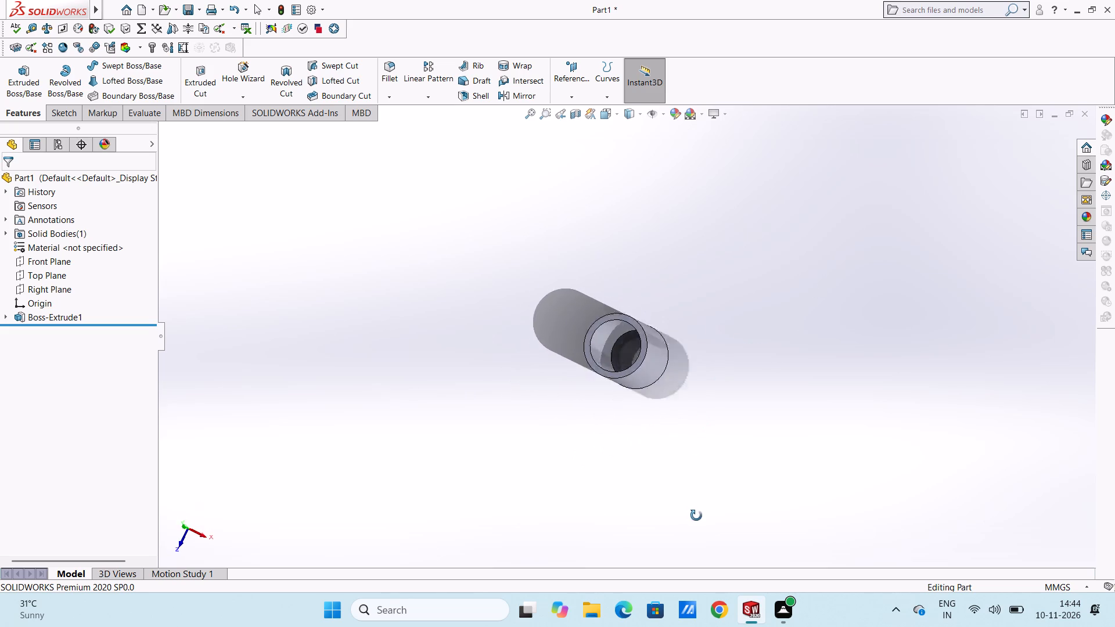
{"action": "middle_click_drag", "start_coordinate": [696, 516], "coordinate": [711, 529]}
{"action": "middle_click_drag", "start_coordinate": [670, 329], "coordinate": [664, 297]}
{"action": "middle_click_drag", "start_coordinate": [701, 422], "coordinate": [716, 340]}
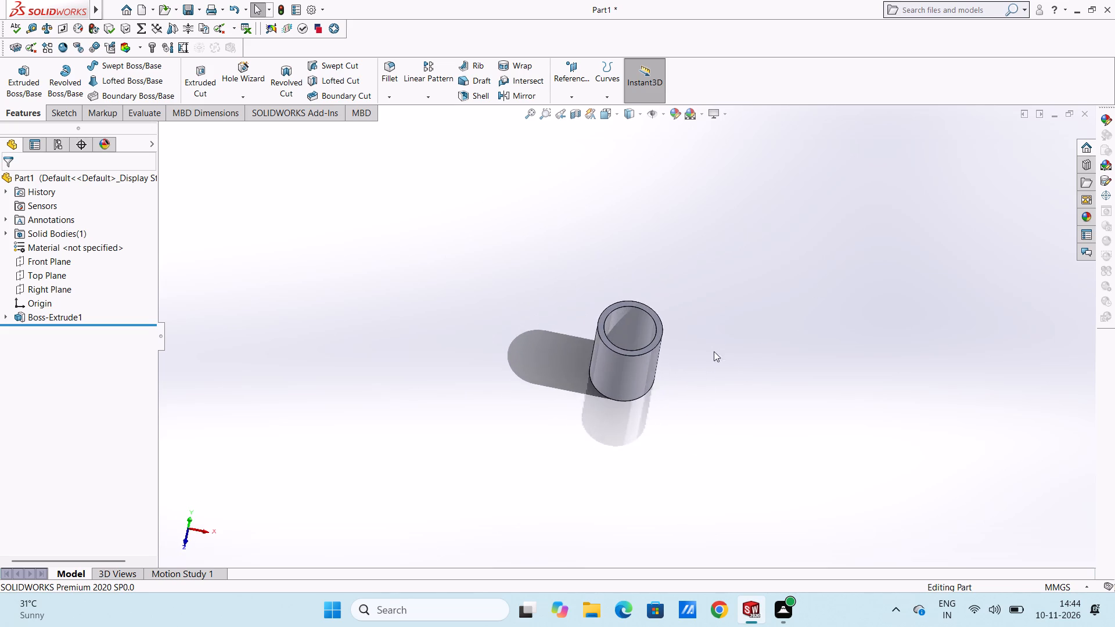
{"action": "middle_click_drag", "start_coordinate": [677, 432], "coordinate": [730, 279]}
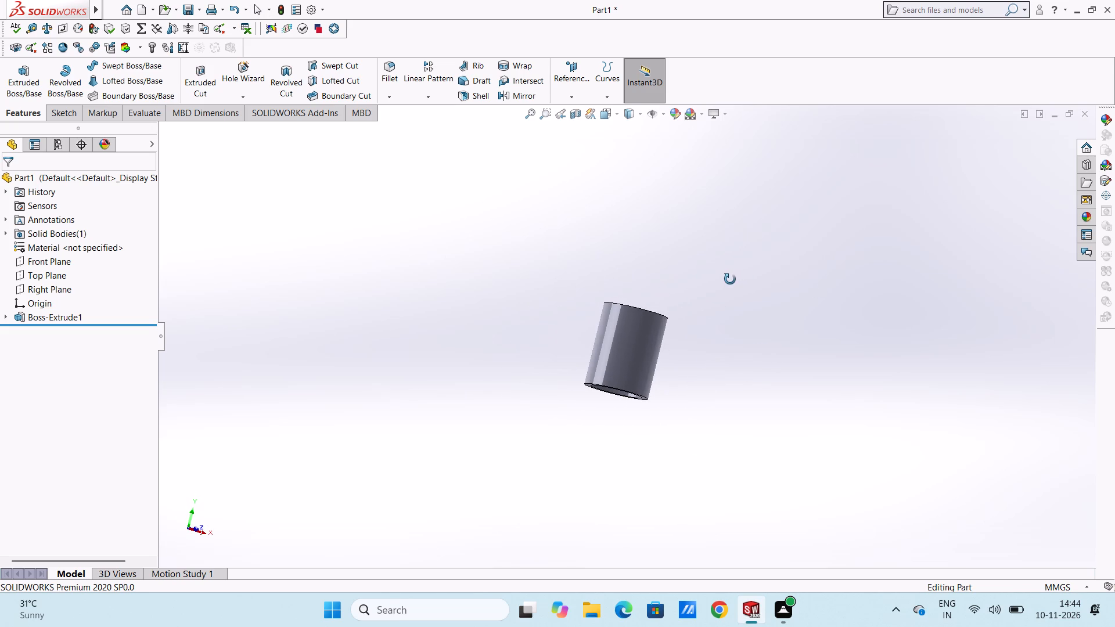
{"action": "middle_click_drag", "start_coordinate": [730, 279], "coordinate": [729, 280]}
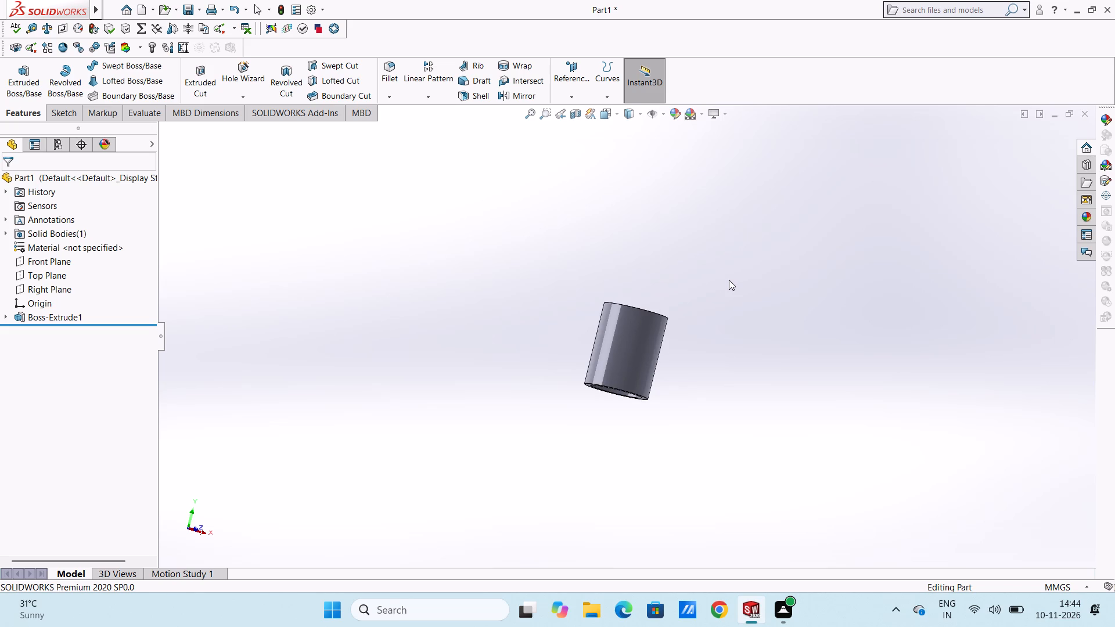
{"action": "middle_click_drag", "start_coordinate": [661, 331], "coordinate": [660, 371]}
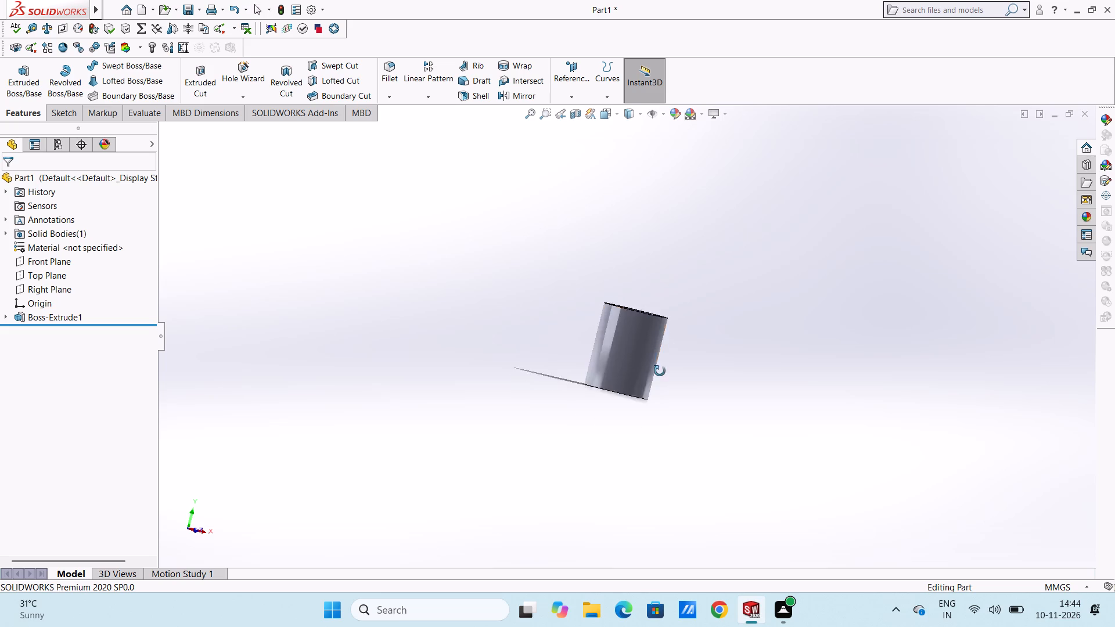
{"action": "middle_click_drag", "start_coordinate": [660, 371], "coordinate": [654, 375]}
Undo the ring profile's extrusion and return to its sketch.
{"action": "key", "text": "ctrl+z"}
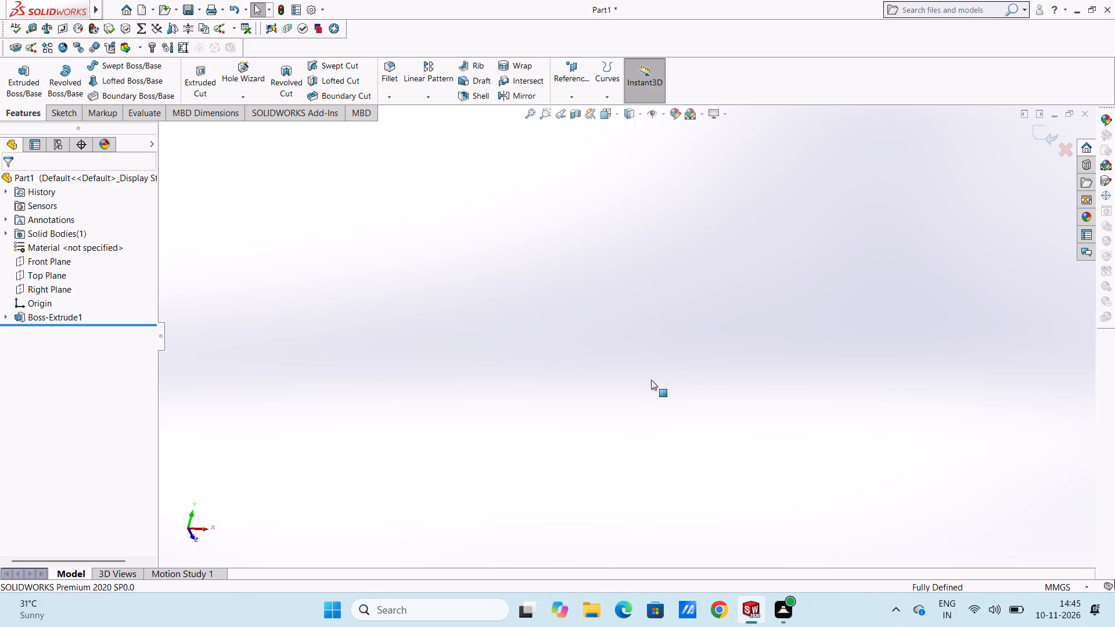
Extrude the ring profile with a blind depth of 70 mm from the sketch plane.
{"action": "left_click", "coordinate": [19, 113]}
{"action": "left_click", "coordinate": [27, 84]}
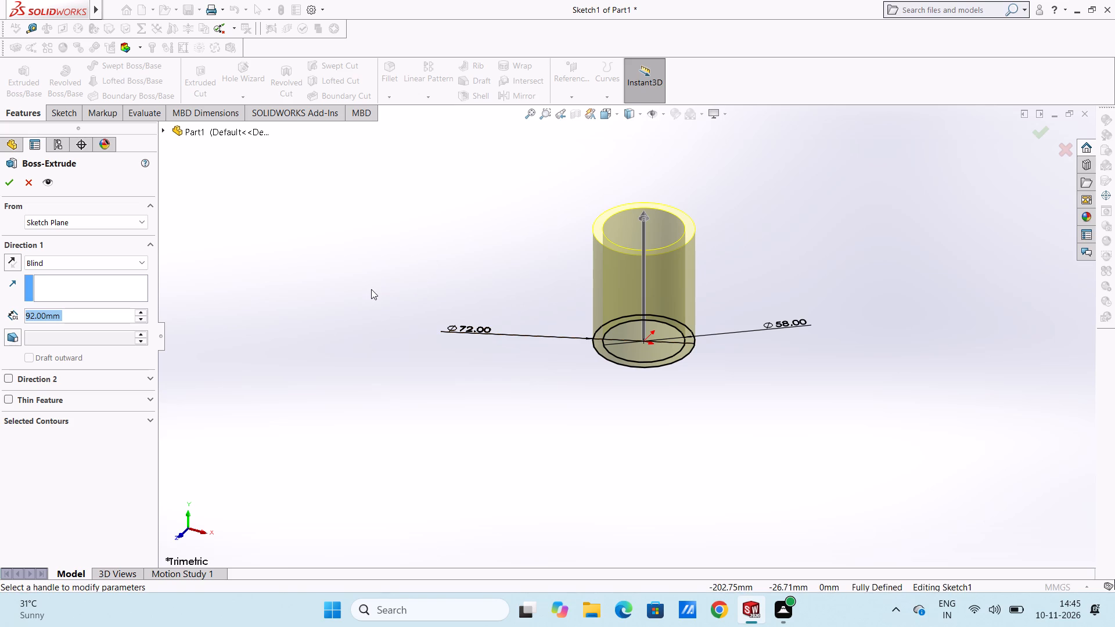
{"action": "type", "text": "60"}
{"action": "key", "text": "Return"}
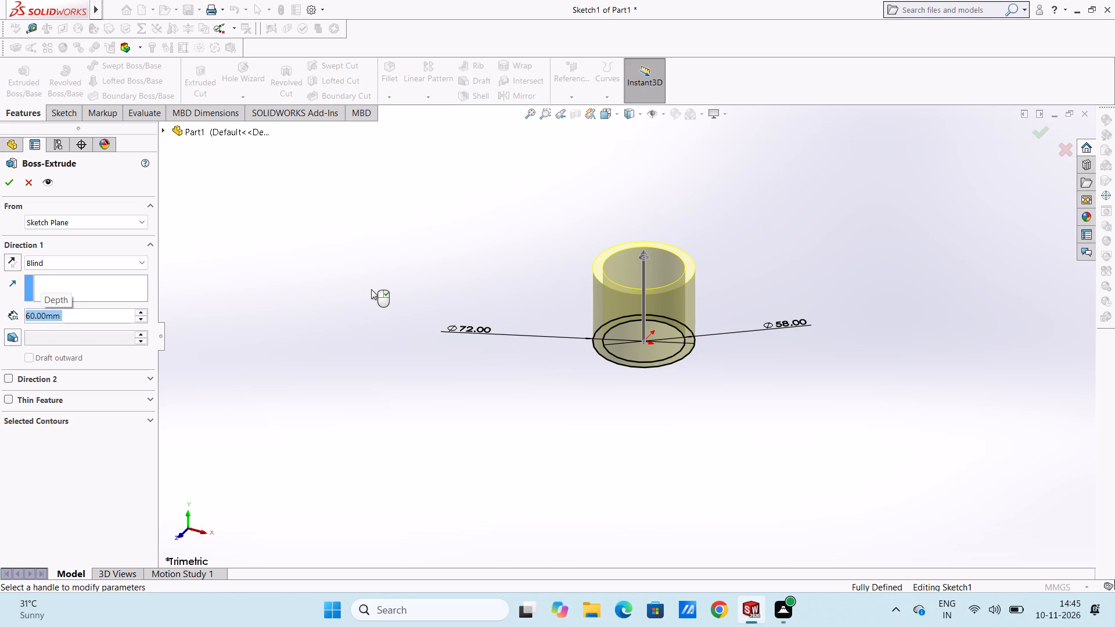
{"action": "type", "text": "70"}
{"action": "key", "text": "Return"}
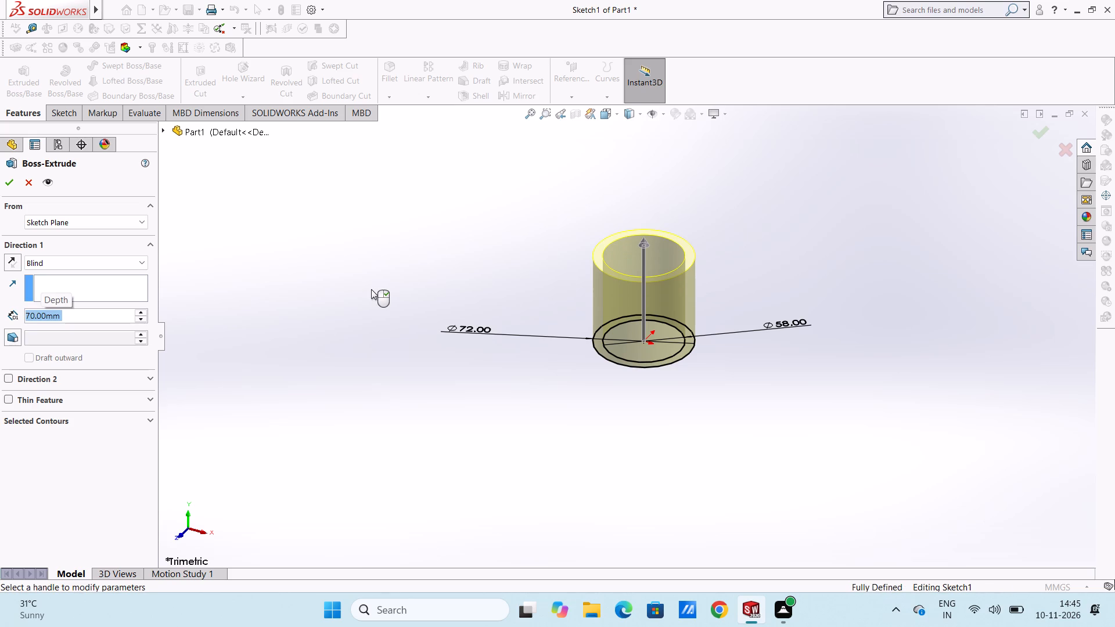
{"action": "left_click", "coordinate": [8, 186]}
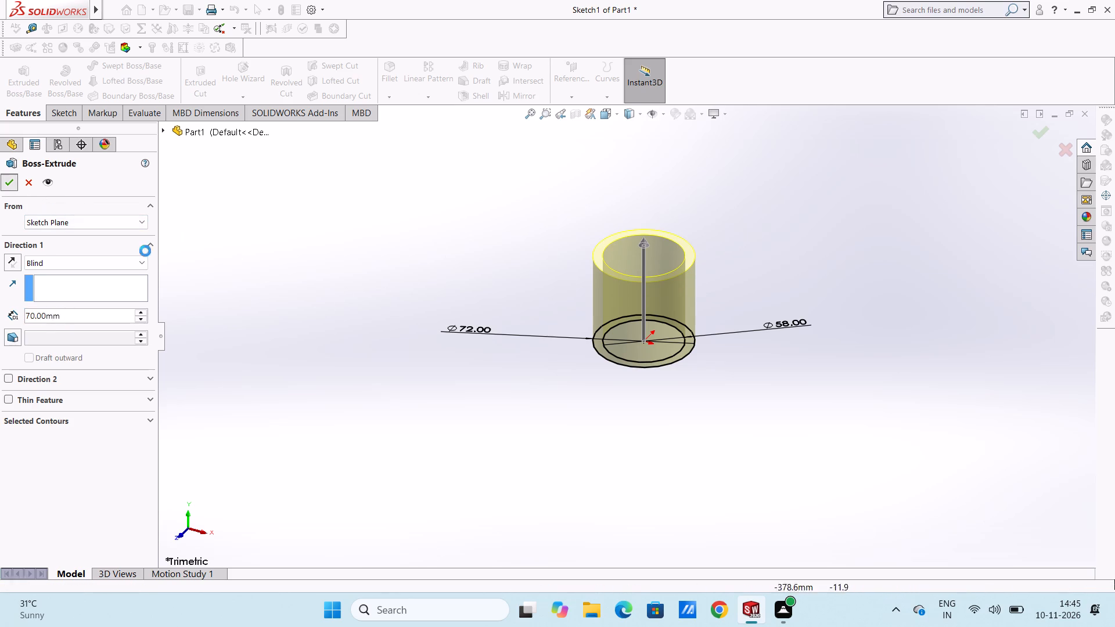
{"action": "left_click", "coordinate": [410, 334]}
Examine the extruded hollow cylinder from below, the side and above.
{"action": "scroll", "coordinate": [686, 268], "scroll_direction": "up", "scroll_amount": 3}
{"action": "middle_click_drag", "start_coordinate": [690, 311], "coordinate": [726, 225]}
{"action": "middle_click_drag", "start_coordinate": [724, 335], "coordinate": [822, 331]}
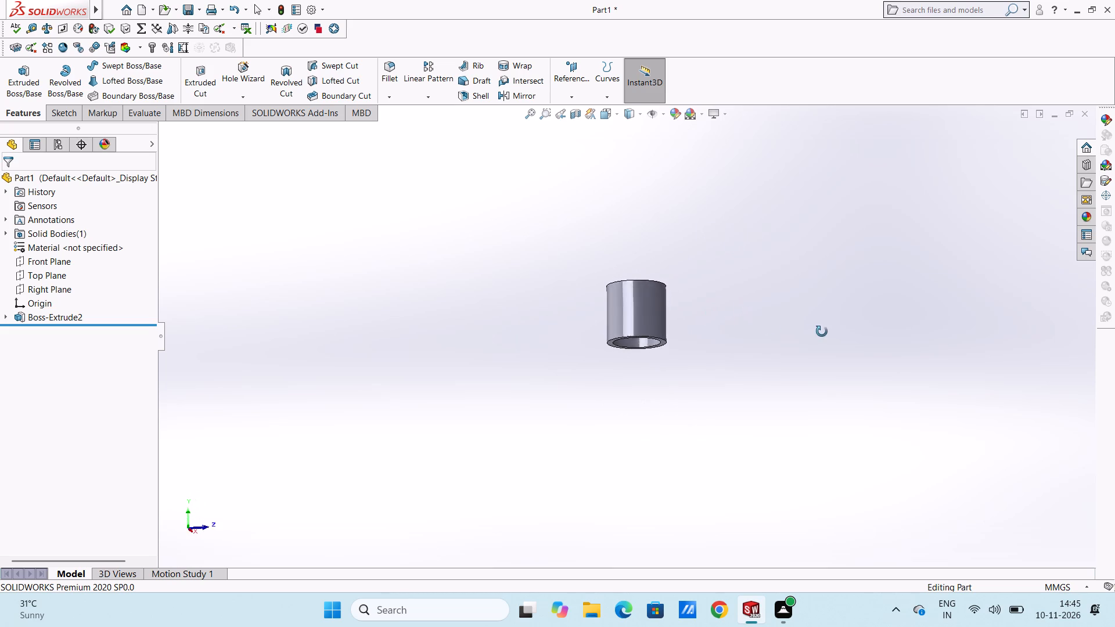
{"action": "middle_click_drag", "start_coordinate": [822, 331], "coordinate": [692, 412]}
{"action": "middle_click_drag", "start_coordinate": [688, 277], "coordinate": [734, 424]}
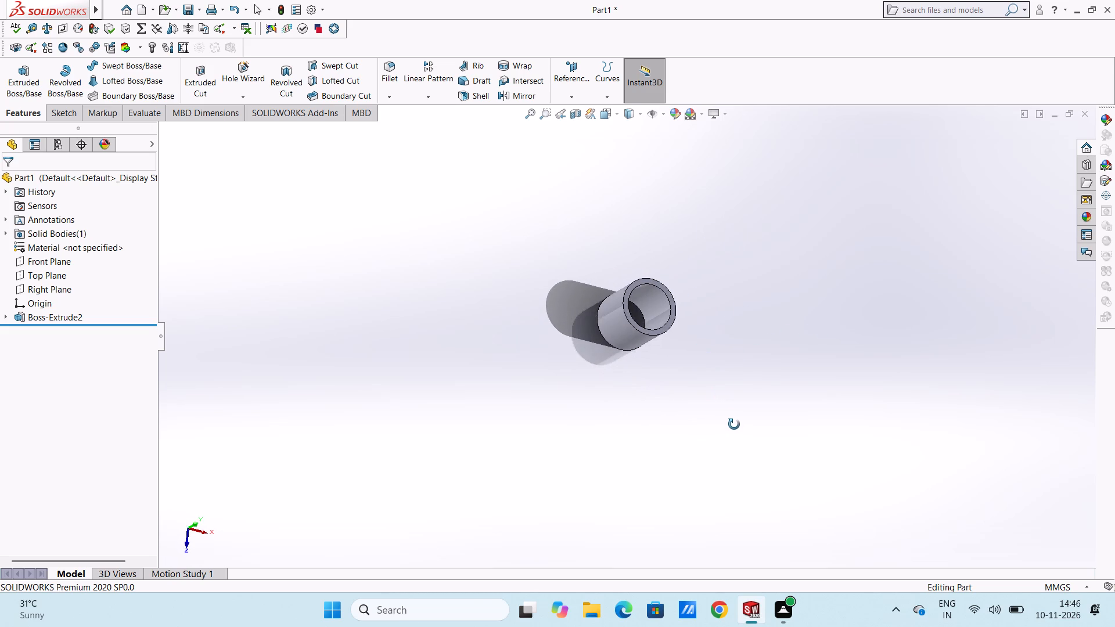
{"action": "middle_click_drag", "start_coordinate": [734, 424], "coordinate": [684, 429]}
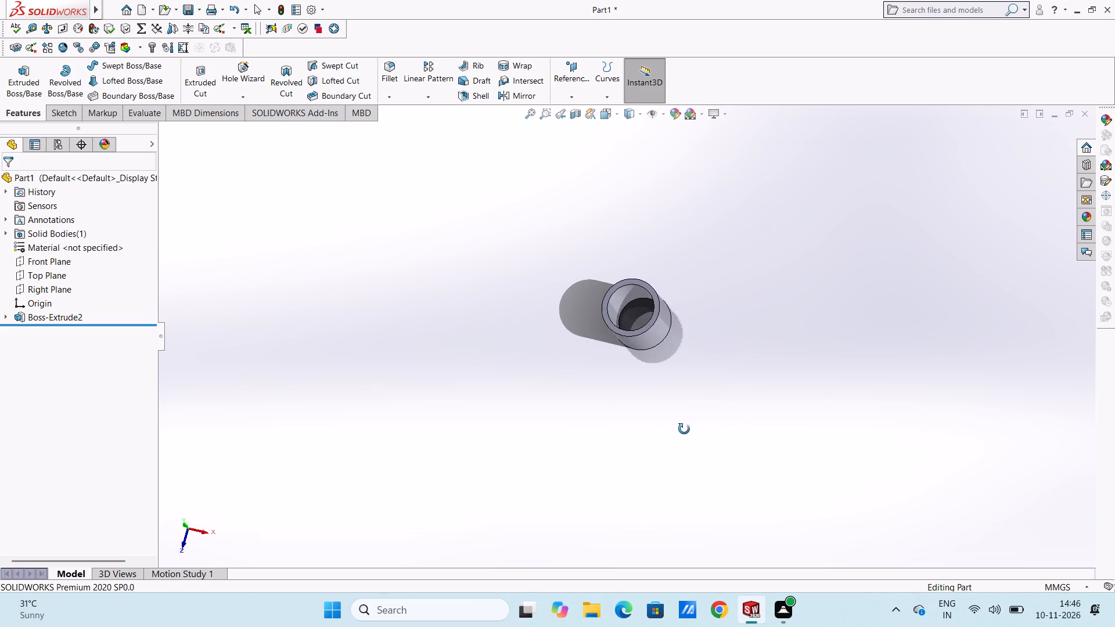
{"action": "middle_click_drag", "start_coordinate": [684, 429], "coordinate": [704, 399]}
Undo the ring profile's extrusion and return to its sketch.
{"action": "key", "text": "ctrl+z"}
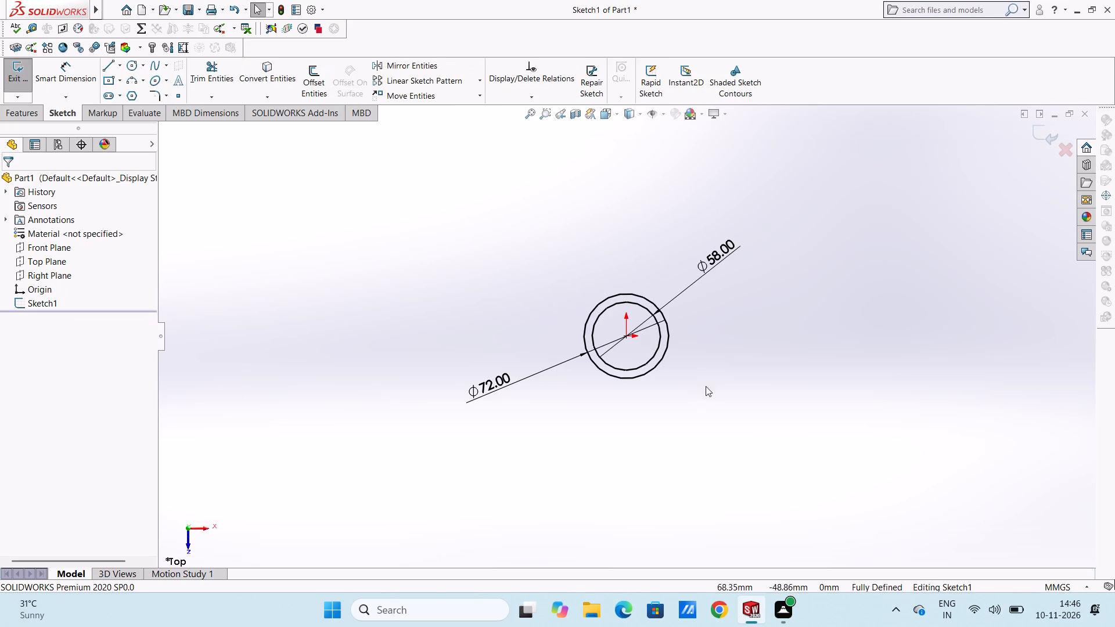
Delete the inner circle's 58 mm diameter dimension and the inner circle itself from the sketch.
{"action": "left_click", "coordinate": [718, 262]}
{"action": "right_click", "coordinate": [843, 311]}
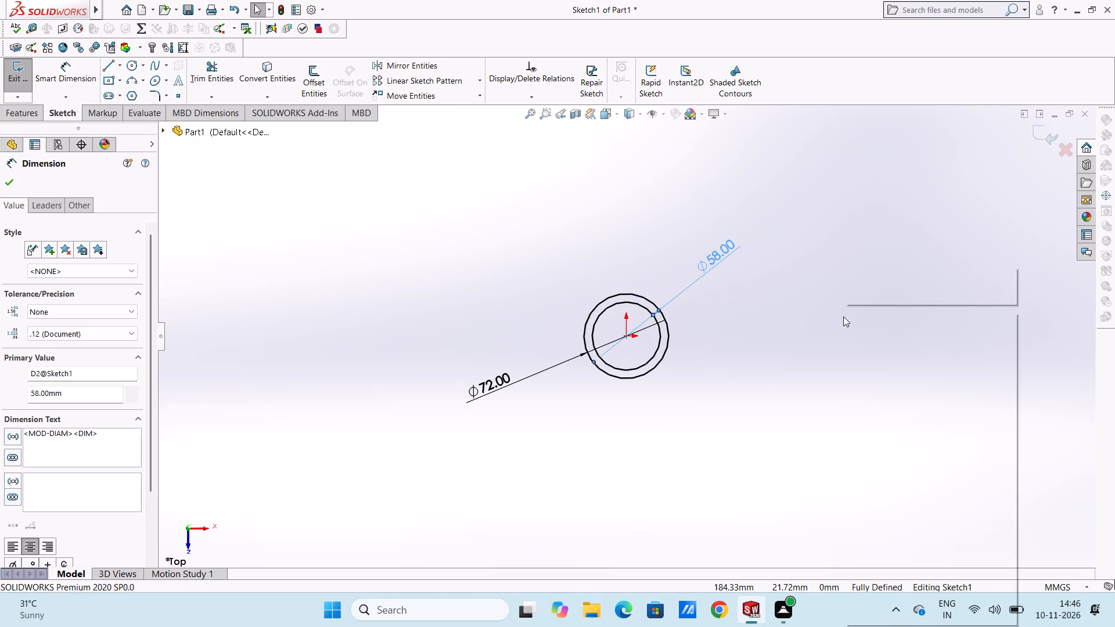
{"action": "left_click", "coordinate": [855, 466]}
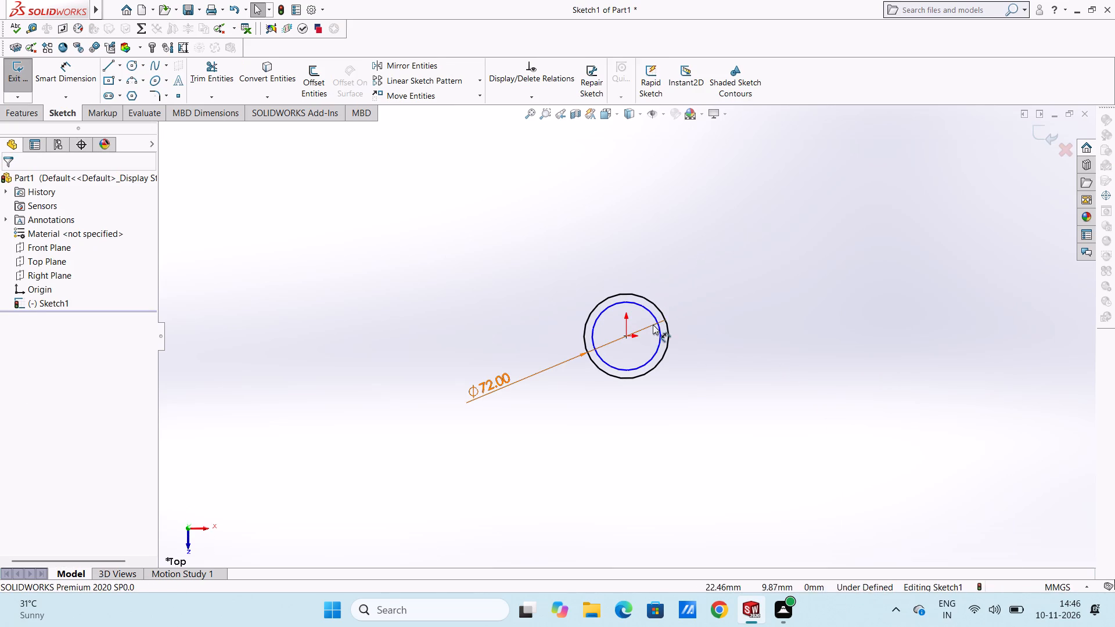
{"action": "left_click", "coordinate": [654, 312]}
{"action": "right_click", "coordinate": [779, 264]}
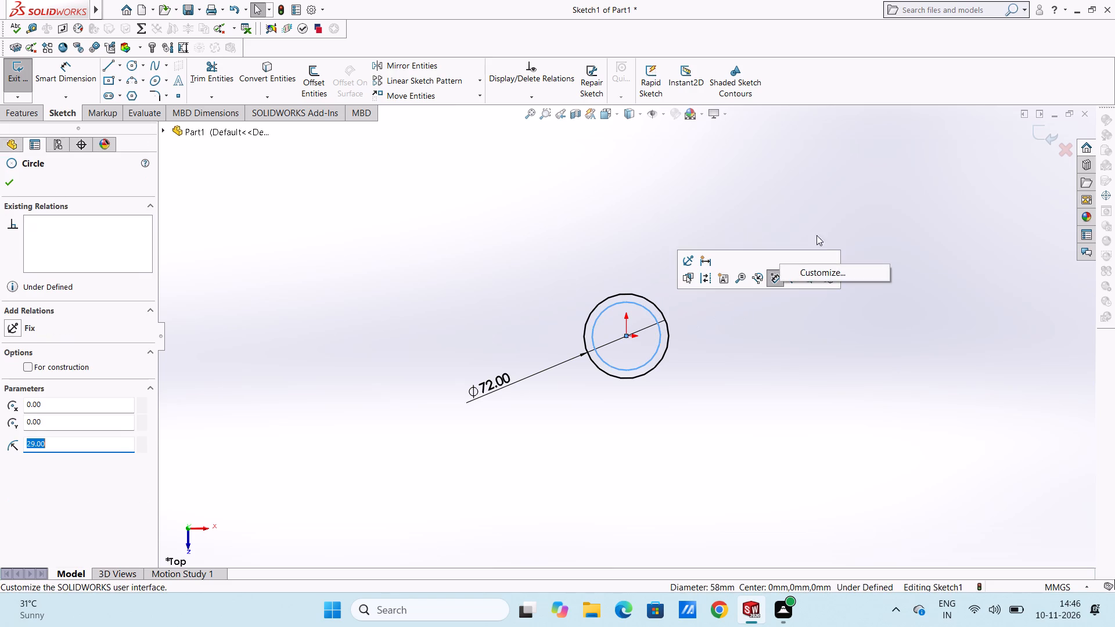
{"action": "right_click", "coordinate": [836, 200]}
{"action": "left_click", "coordinate": [866, 372]}
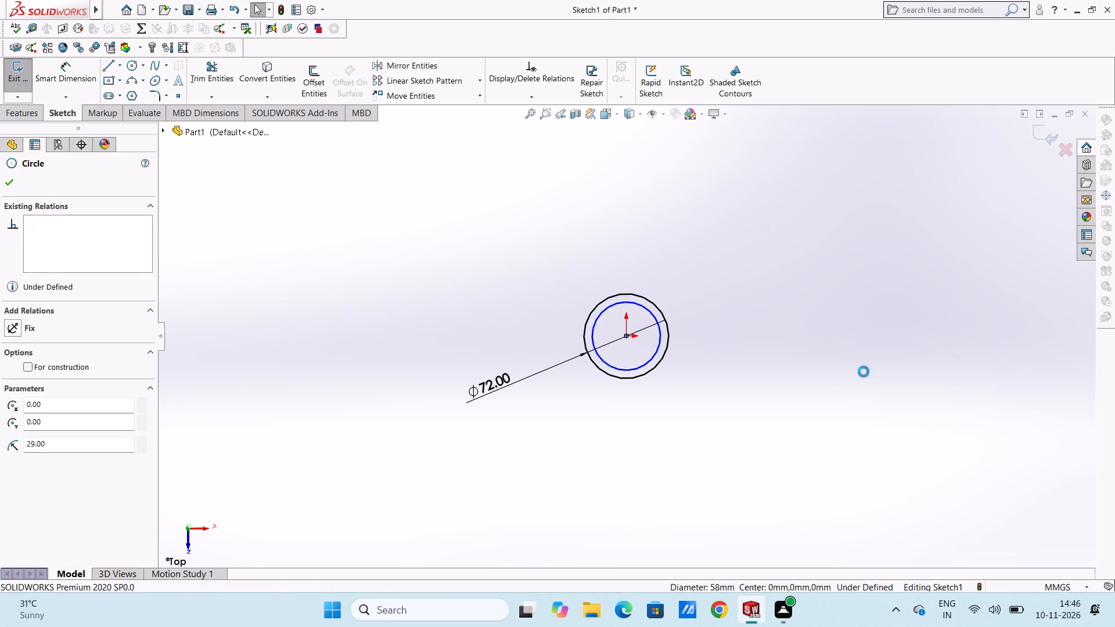
Extrude the remaining 72 mm circle into a solid cylinder with a blind depth of 76 mm from the sketch plane.
{"action": "left_click", "coordinate": [24, 111]}
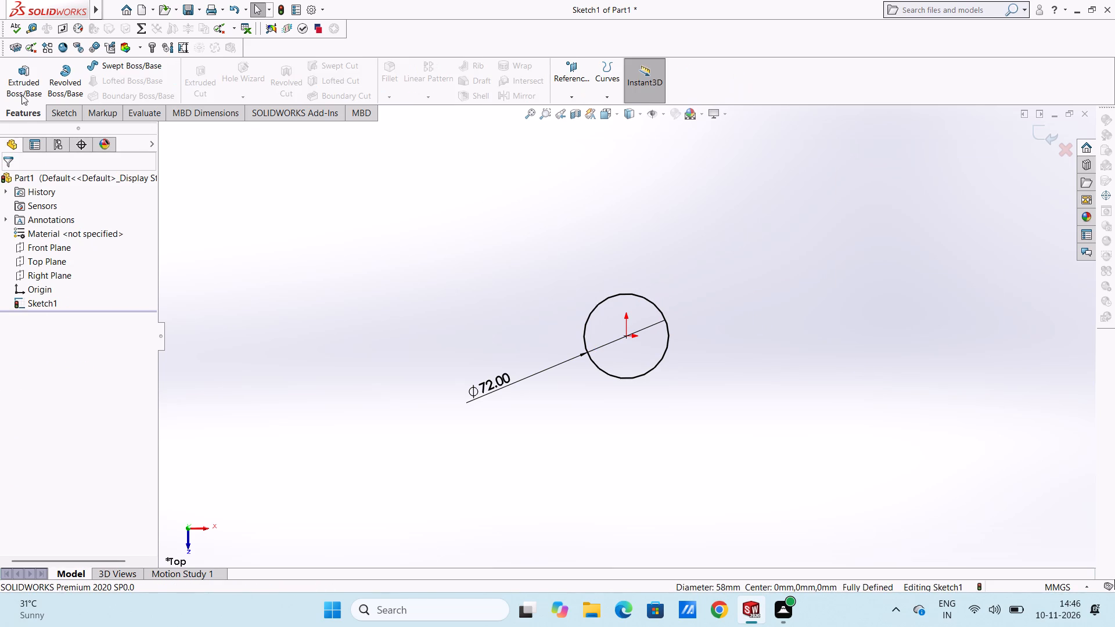
{"action": "left_click", "coordinate": [16, 63]}
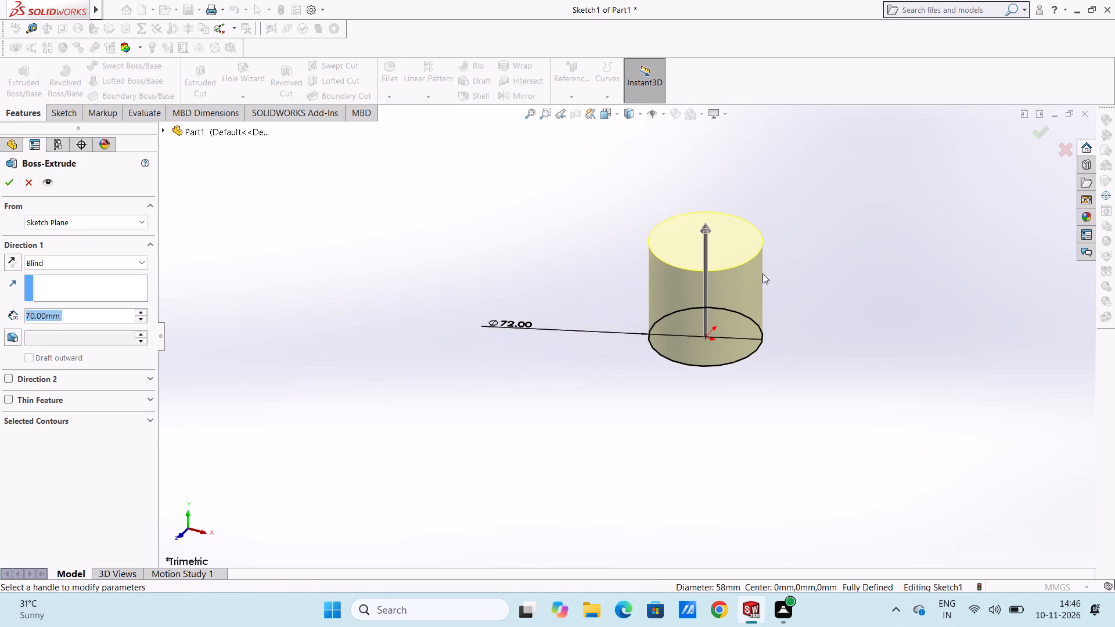
{"action": "scroll", "coordinate": [764, 271], "scroll_direction": "up", "scroll_amount": 5}
{"action": "middle_click_drag", "start_coordinate": [728, 325], "coordinate": [726, 260]}
{"action": "scroll", "coordinate": [696, 331], "scroll_direction": "down", "scroll_amount": 4}
{"action": "scroll", "coordinate": [570, 247], "scroll_direction": "up", "scroll_amount": 4}
{"action": "scroll", "coordinate": [585, 291], "scroll_direction": "down", "scroll_amount": 4}
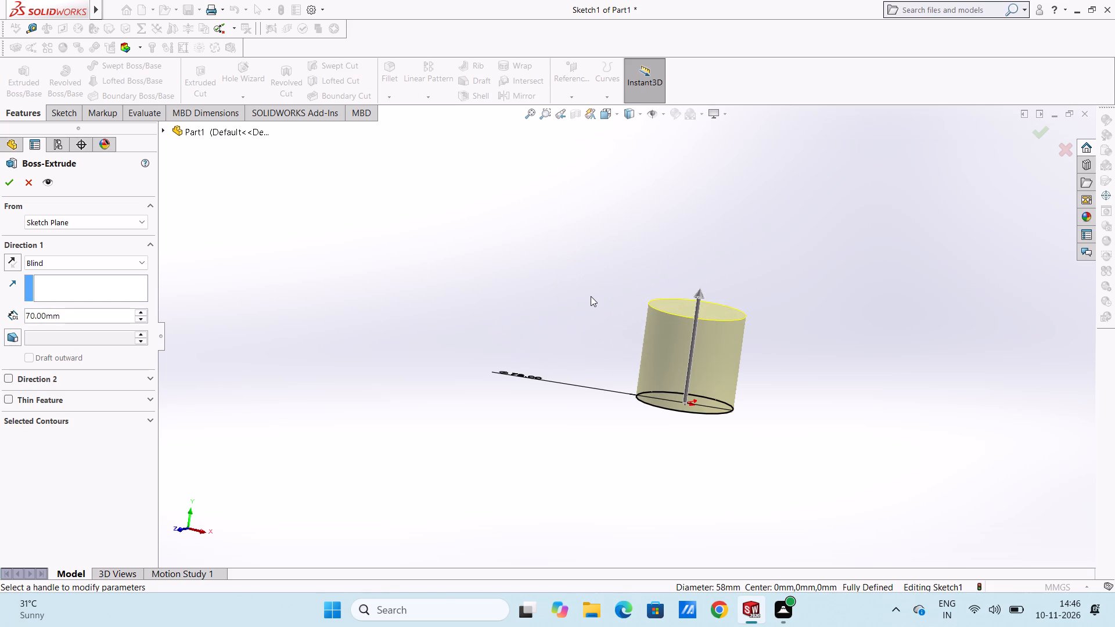
{"action": "scroll", "coordinate": [735, 367], "scroll_direction": "down", "scroll_amount": 3}
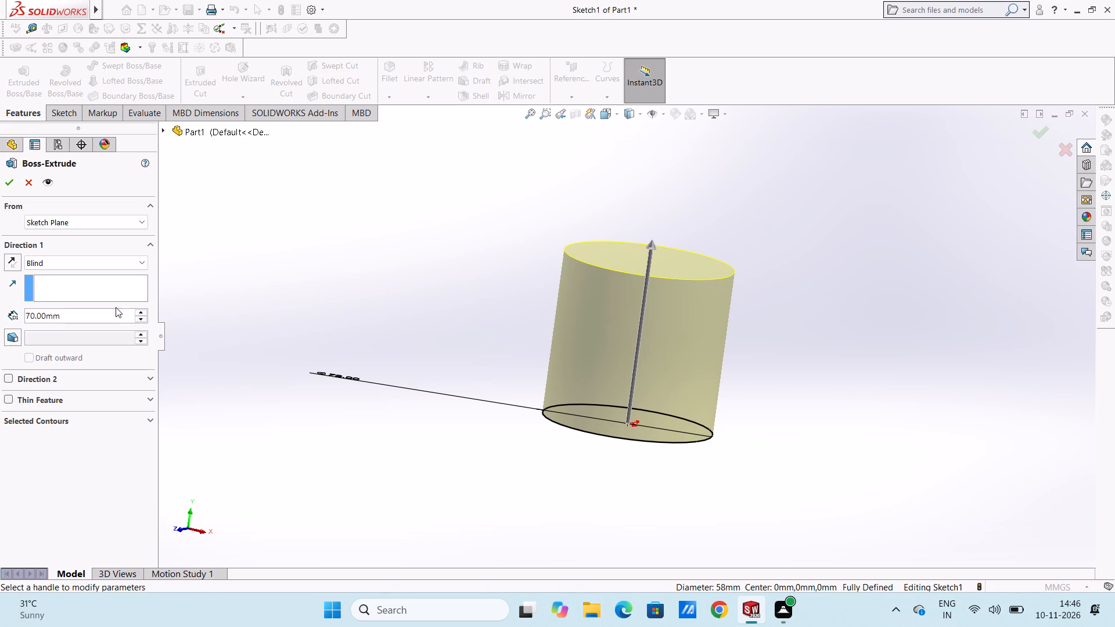
{"action": "double_click", "coordinate": [91, 315]}
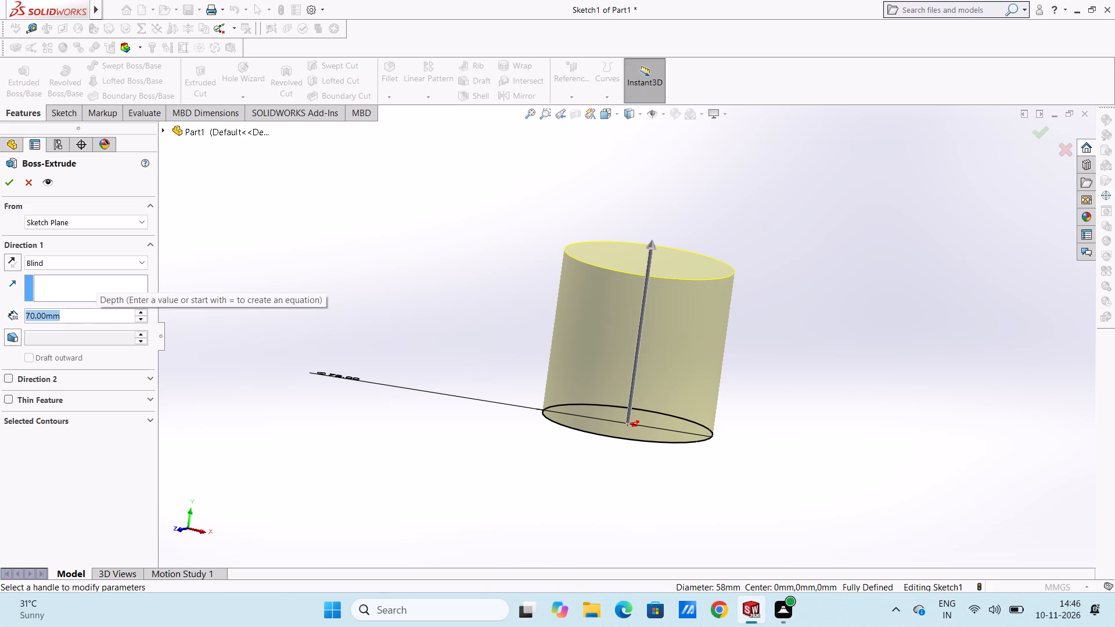
{"action": "type", "text": "76"}
{"action": "key", "text": "Return"}
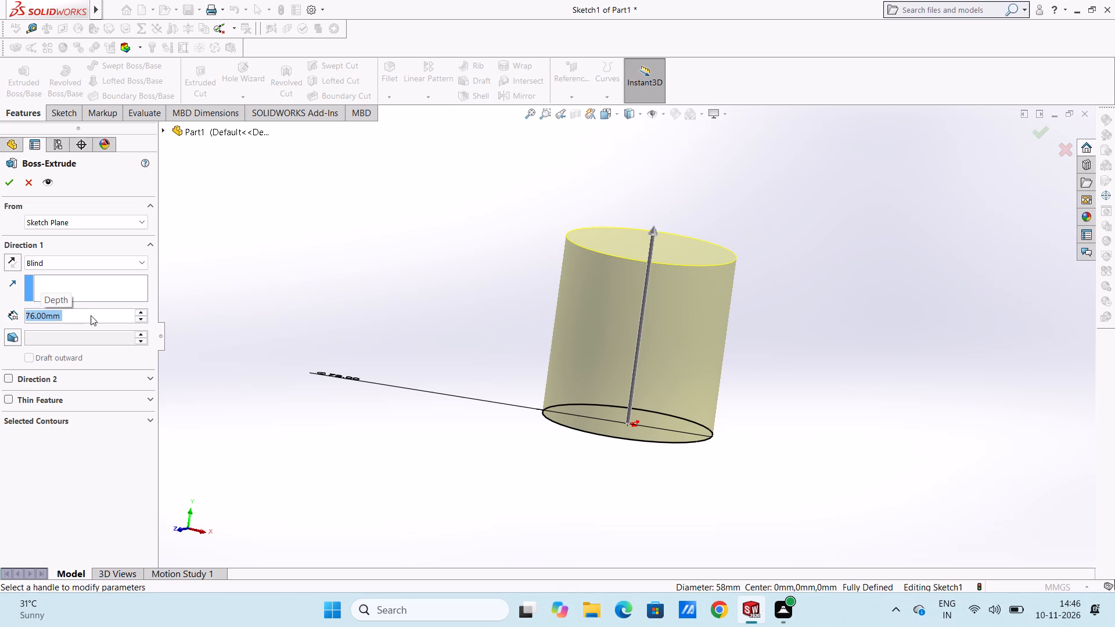
{"action": "left_click", "coordinate": [9, 180]}
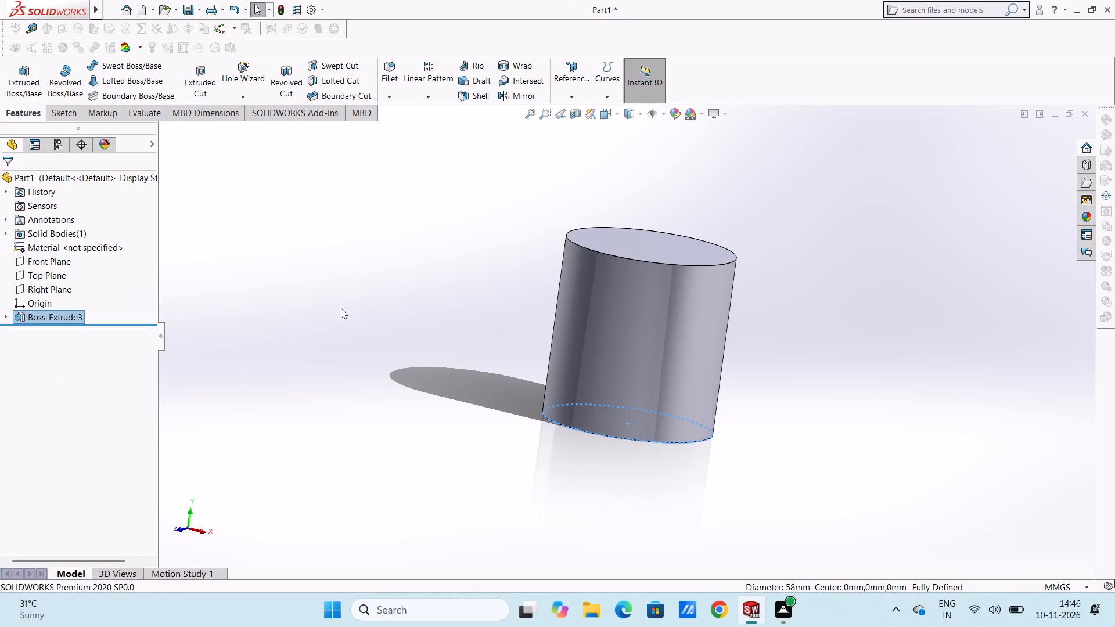
{"action": "left_click", "coordinate": [341, 308]}
Examine the solid cylinder from several angles, including the standard Top and Bottom views.
{"action": "middle_click_drag", "start_coordinate": [484, 336], "coordinate": [521, 294]}
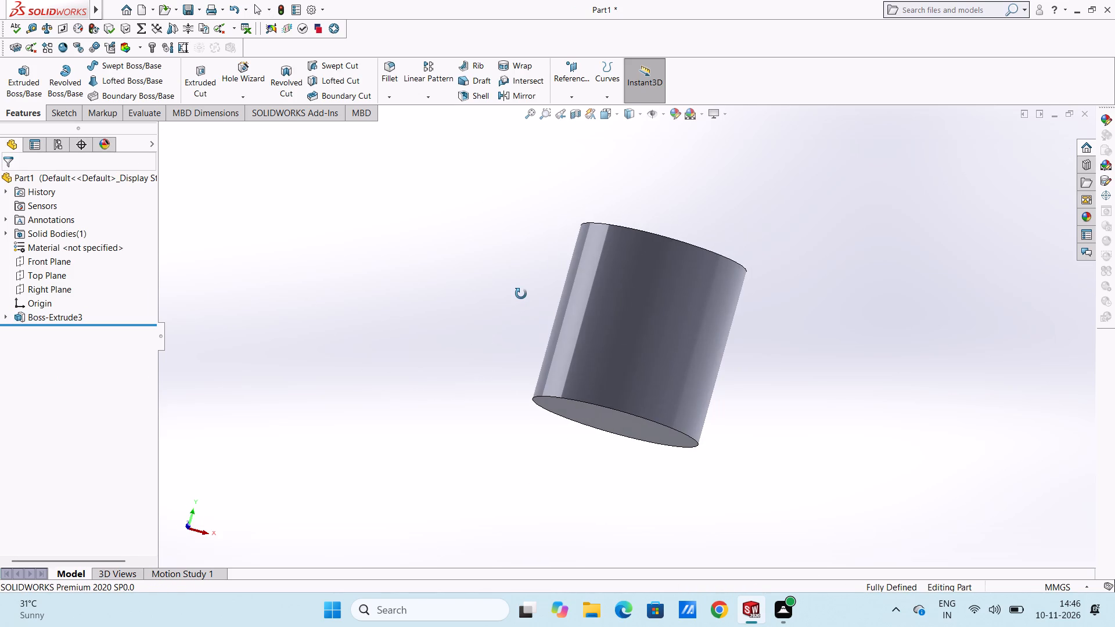
{"action": "middle_click_drag", "start_coordinate": [521, 294], "coordinate": [518, 294]}
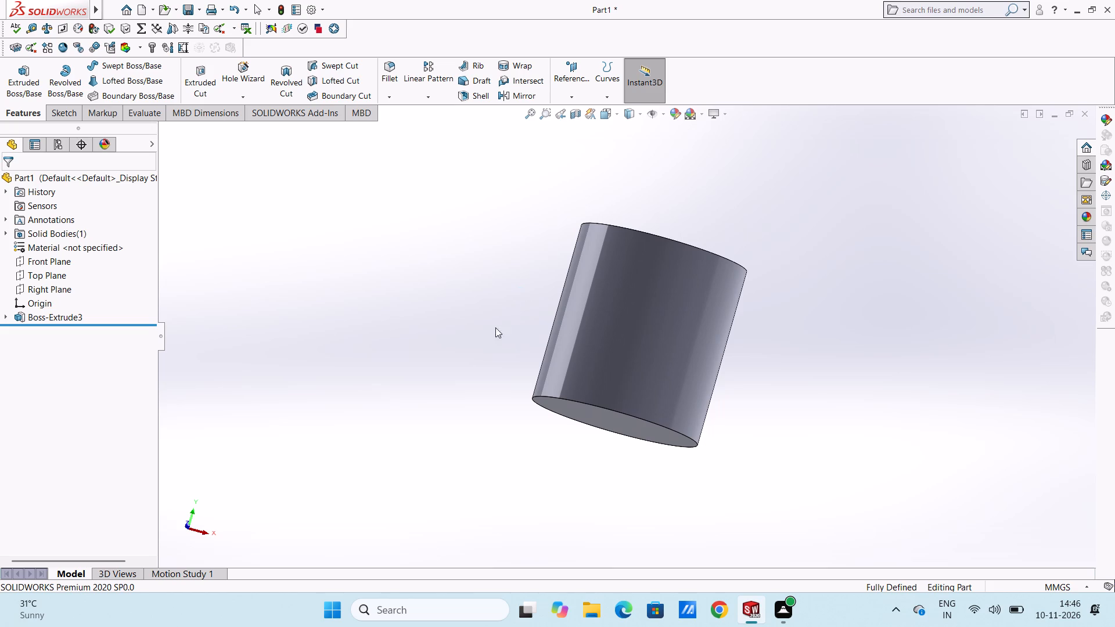
{"action": "middle_click_drag", "start_coordinate": [458, 366], "coordinate": [479, 331]}
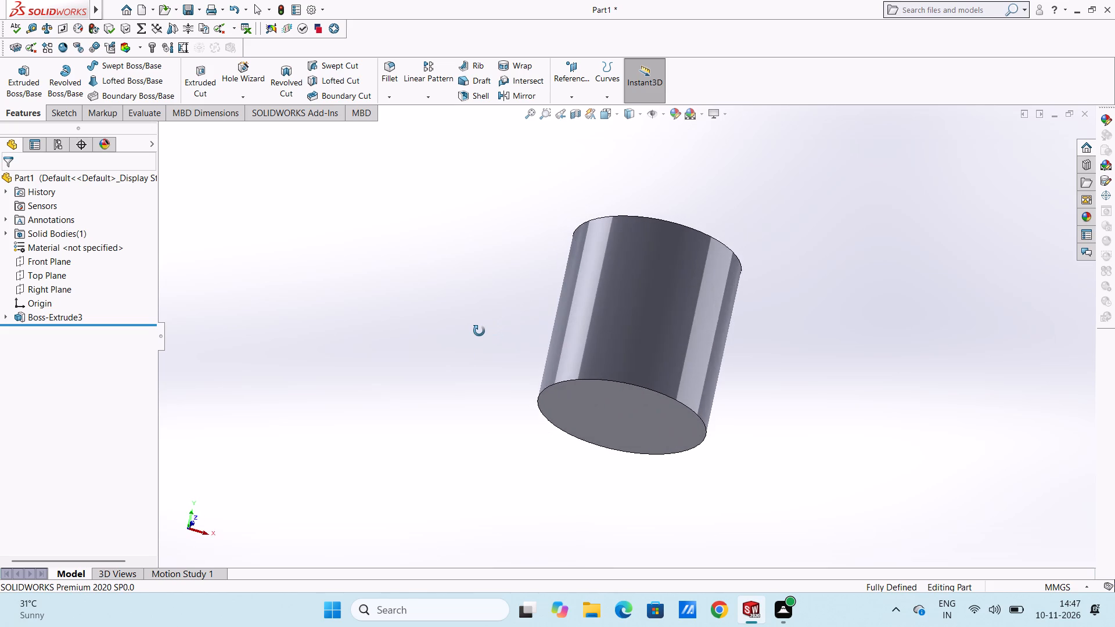
{"action": "middle_click_drag", "start_coordinate": [479, 331], "coordinate": [500, 329]}
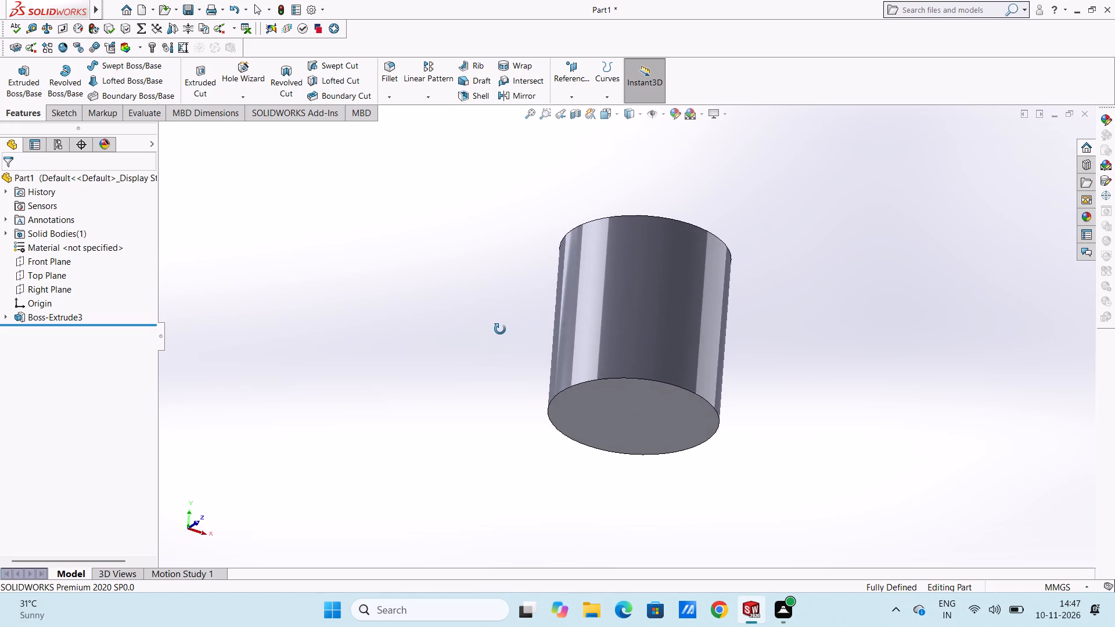
{"action": "middle_click_drag", "start_coordinate": [500, 329], "coordinate": [554, 330]}
{"action": "middle_click_drag", "start_coordinate": [487, 279], "coordinate": [444, 286]}
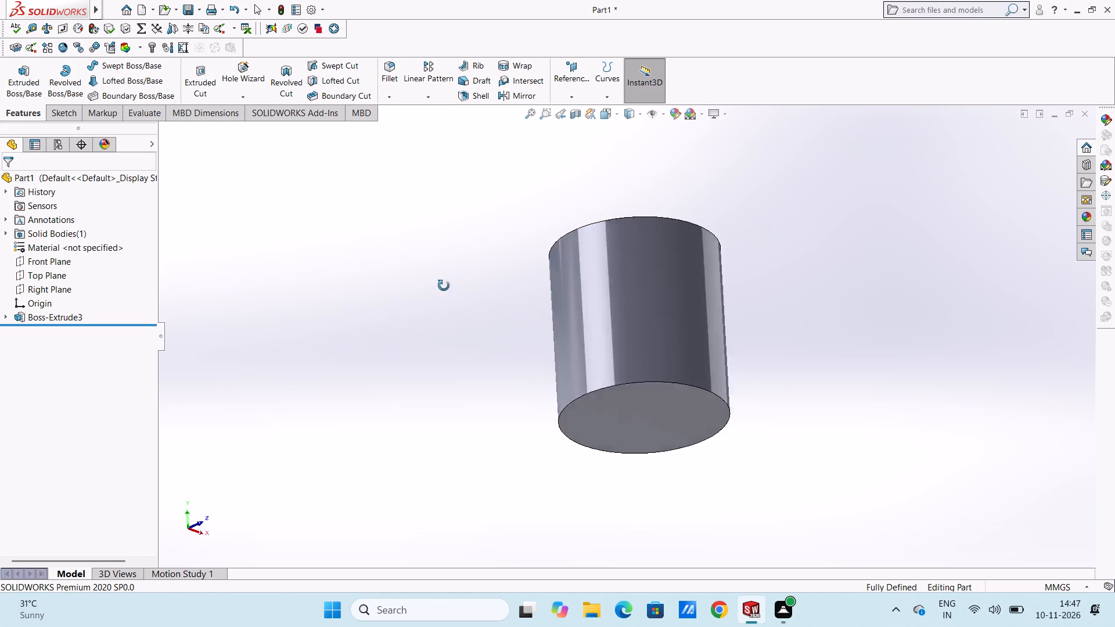
{"action": "middle_click_drag", "start_coordinate": [444, 286], "coordinate": [417, 368]}
{"action": "scroll", "coordinate": [417, 368], "scroll_direction": "up", "scroll_amount": 5}
{"action": "middle_click_drag", "start_coordinate": [632, 336], "coordinate": [549, 377]}
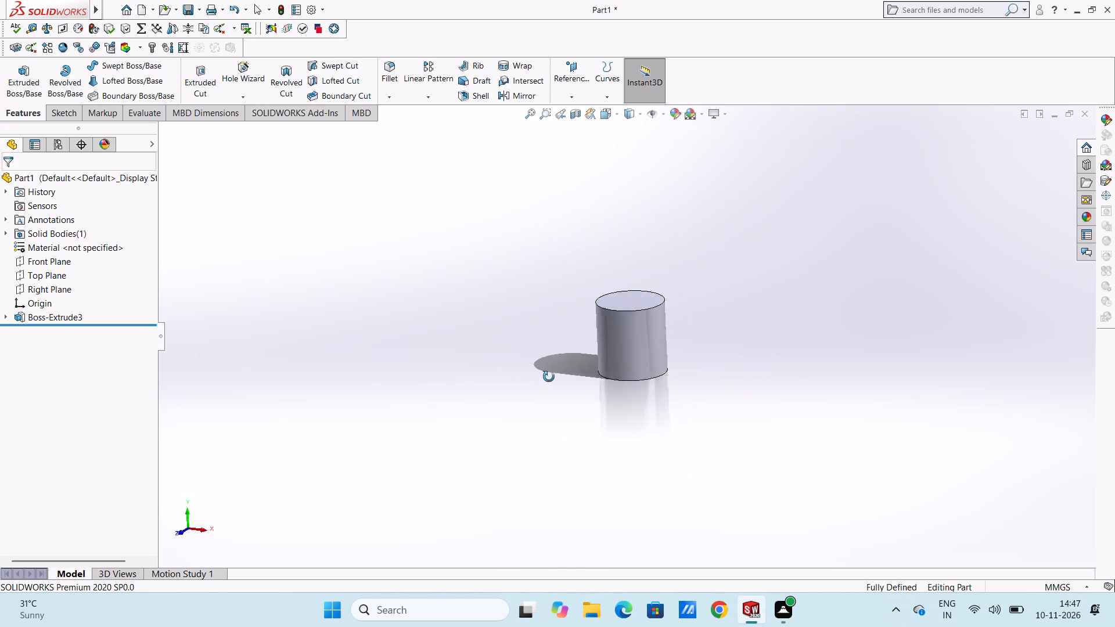
{"action": "middle_click_drag", "start_coordinate": [549, 377], "coordinate": [595, 369]}
{"action": "middle_click", "coordinate": [544, 349]}
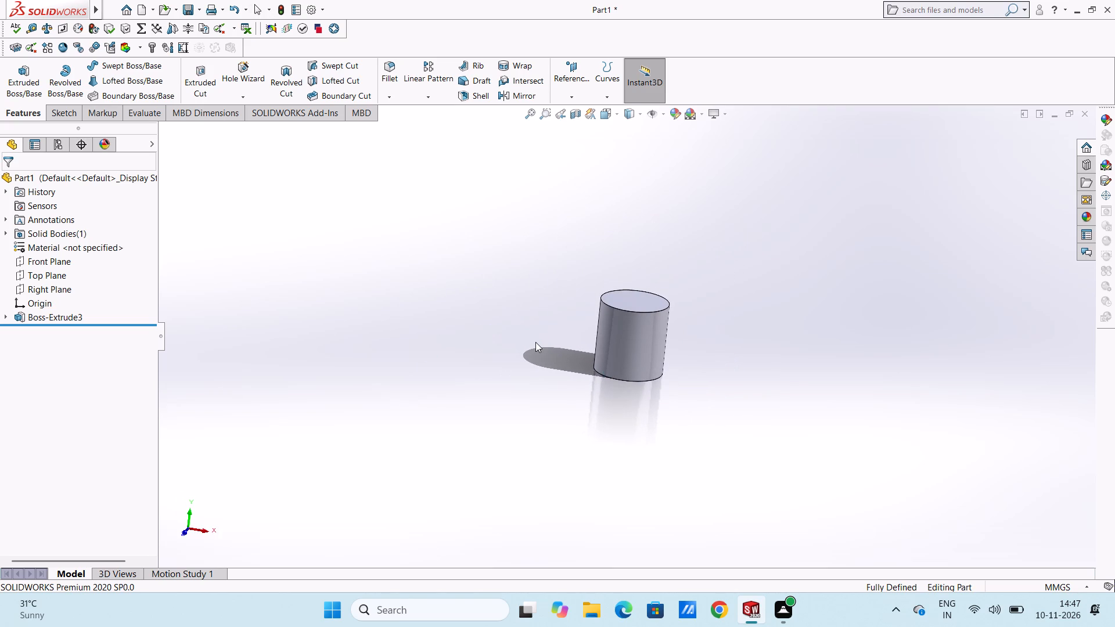
{"action": "key", "text": "ctrl+5"}
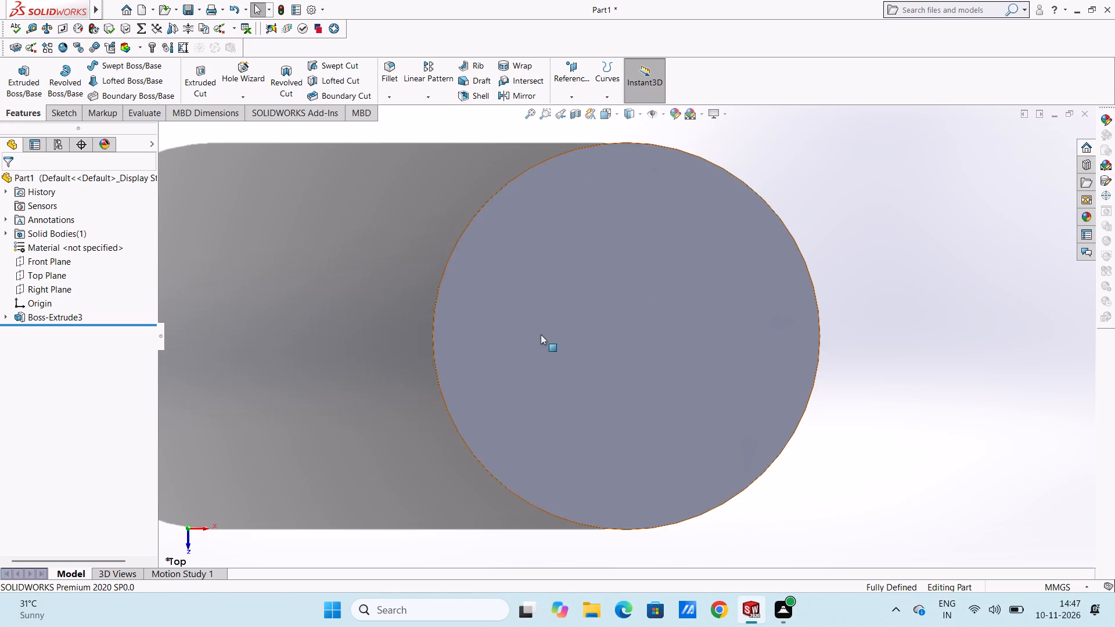
{"action": "key", "text": "ctrl+6"}
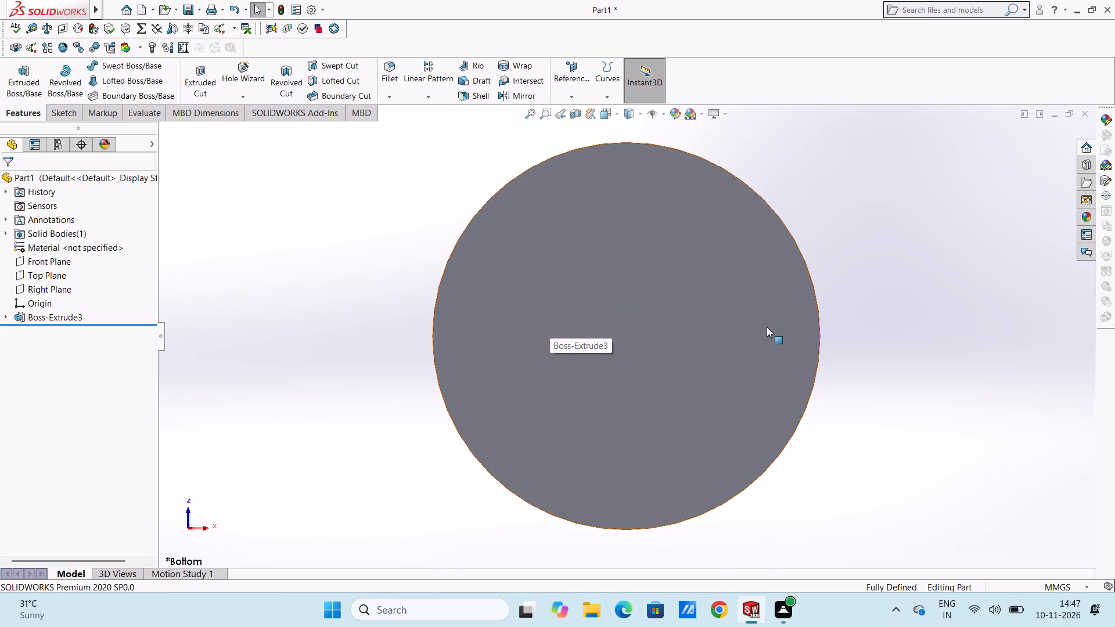
{"action": "scroll", "coordinate": [767, 330], "scroll_direction": "up", "scroll_amount": 5}
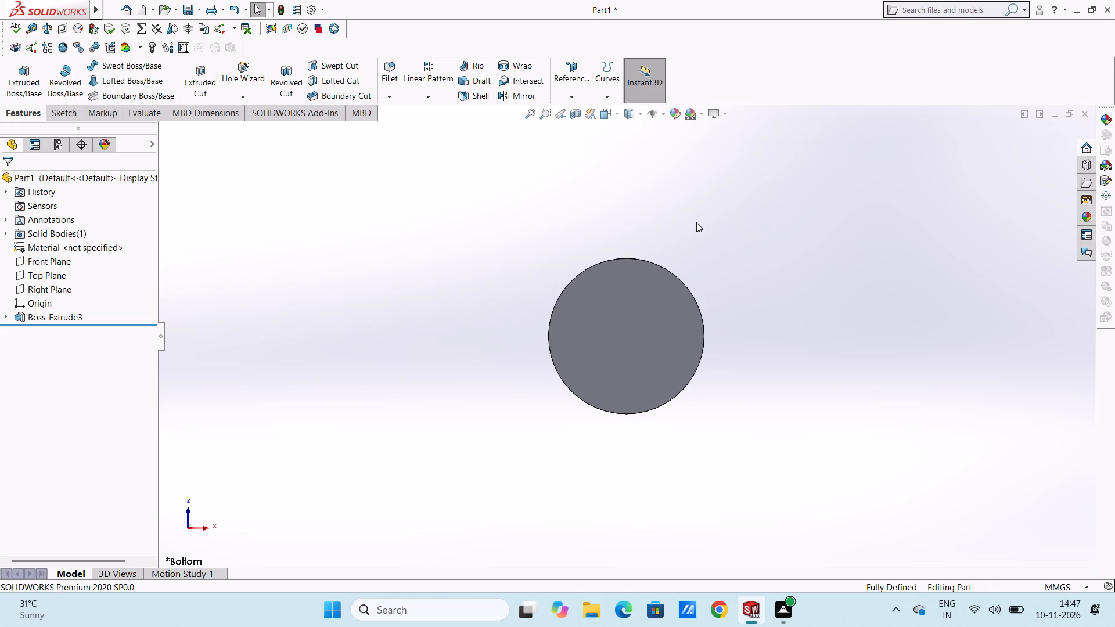
{"action": "scroll", "coordinate": [695, 228], "scroll_direction": "up", "scroll_amount": 3}
{"action": "middle_click_drag", "start_coordinate": [693, 231], "coordinate": [684, 418]}
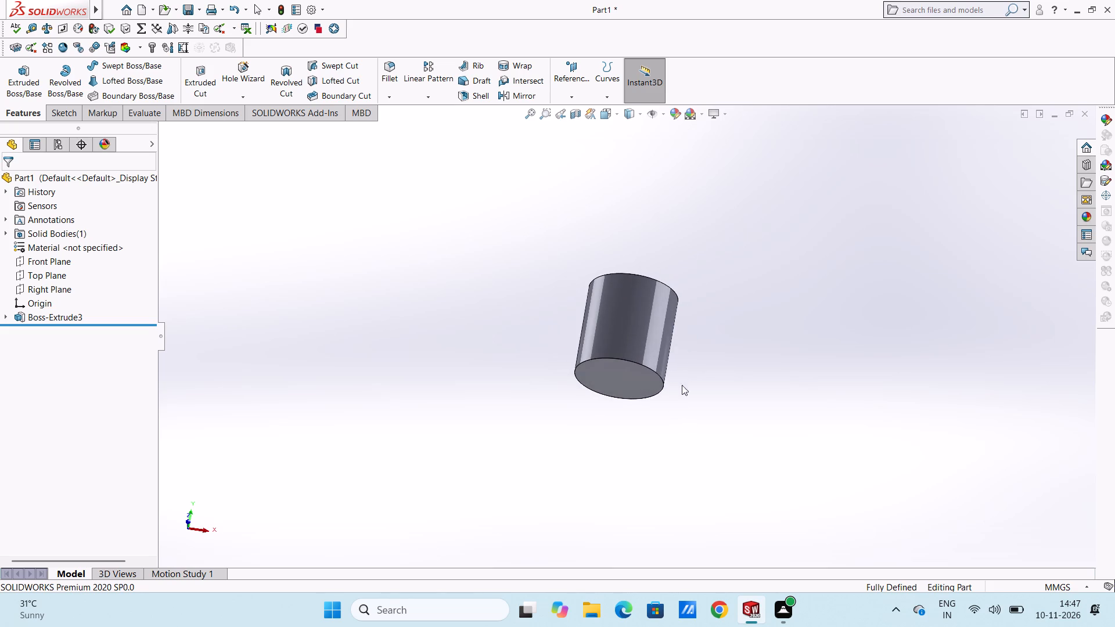
{"action": "middle_click_drag", "start_coordinate": [698, 312], "coordinate": [700, 341]}
{"action": "middle_click_drag", "start_coordinate": [671, 269], "coordinate": [691, 376]}
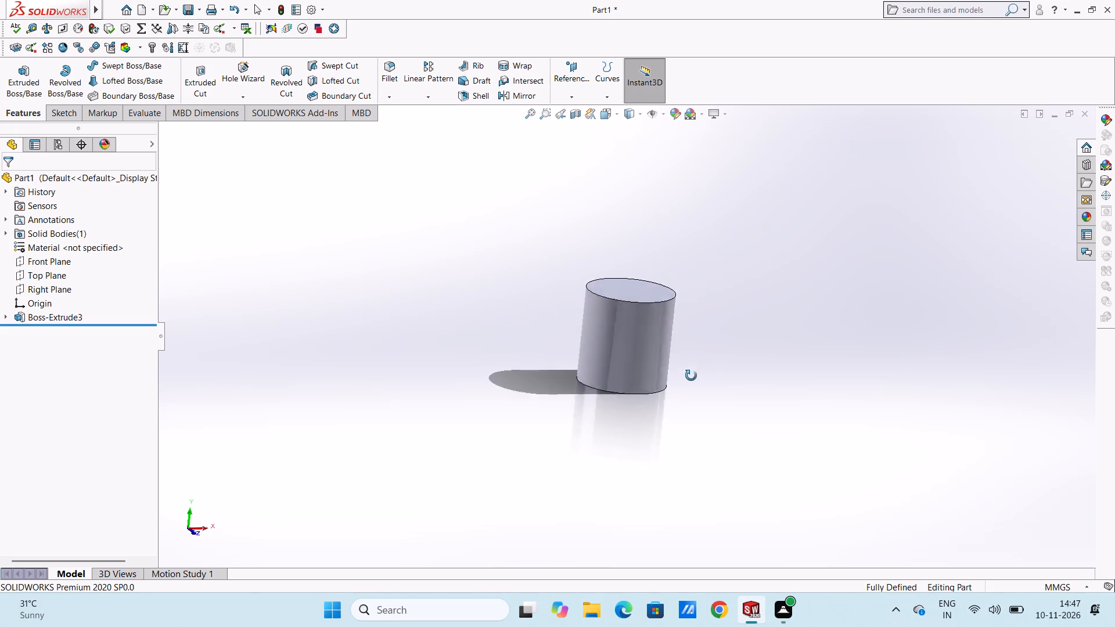
{"action": "middle_click_drag", "start_coordinate": [691, 376], "coordinate": [654, 370]}
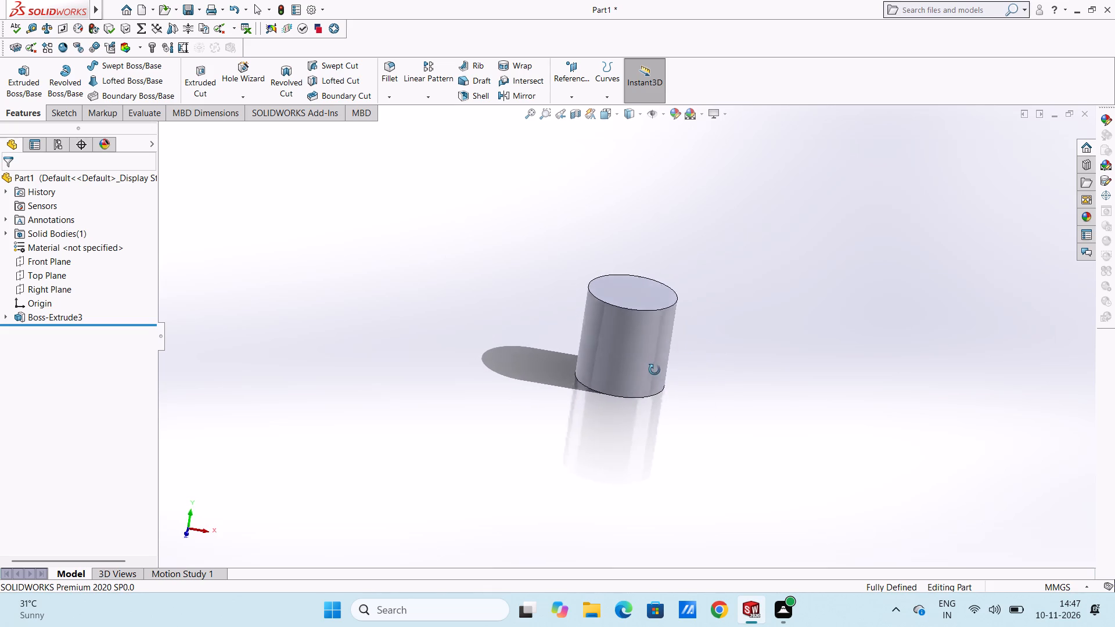
{"action": "middle_click_drag", "start_coordinate": [654, 370], "coordinate": [653, 408]}
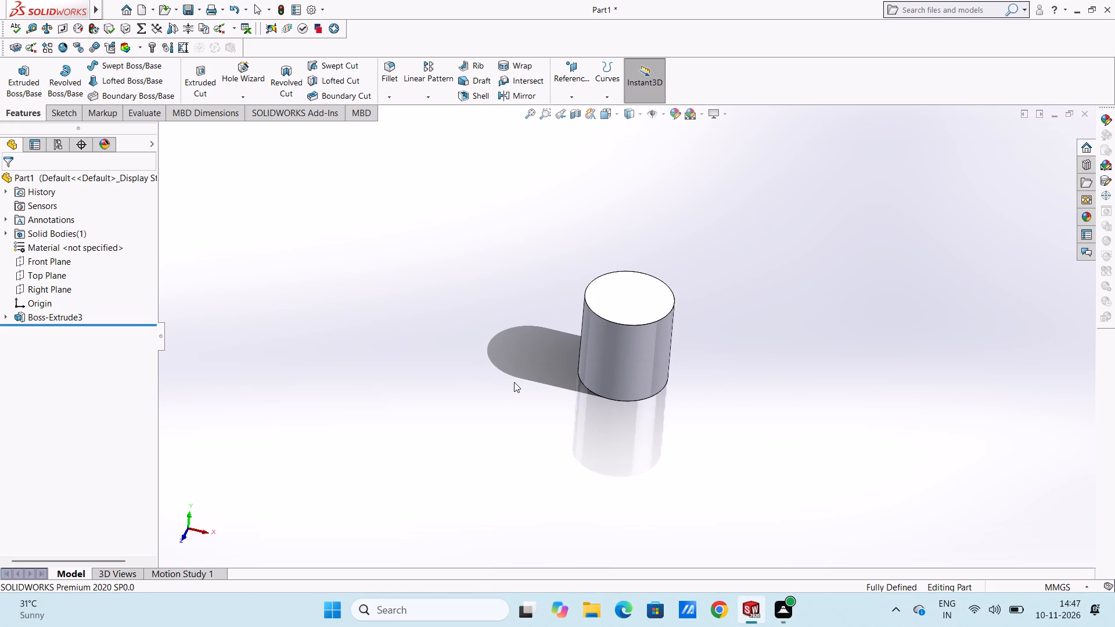
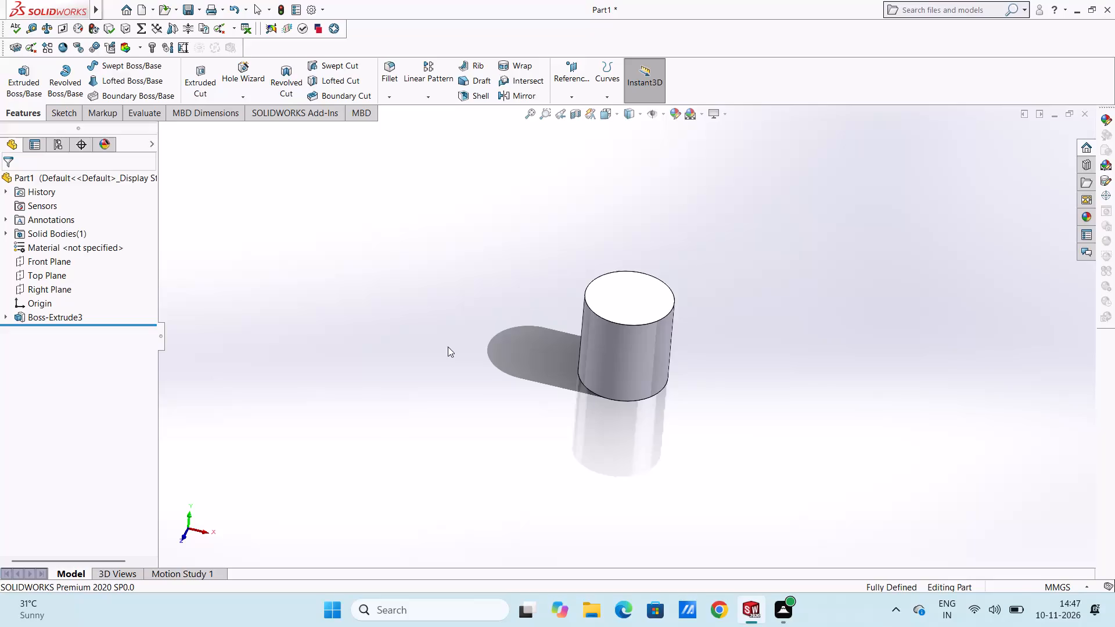
Start a sketch on the Right Plane and draw a circle about 66 mm in diameter, centred about 35 mm above the origin.
{"action": "key", "text": "ctrl+7"}
{"action": "key", "text": "Escape"}
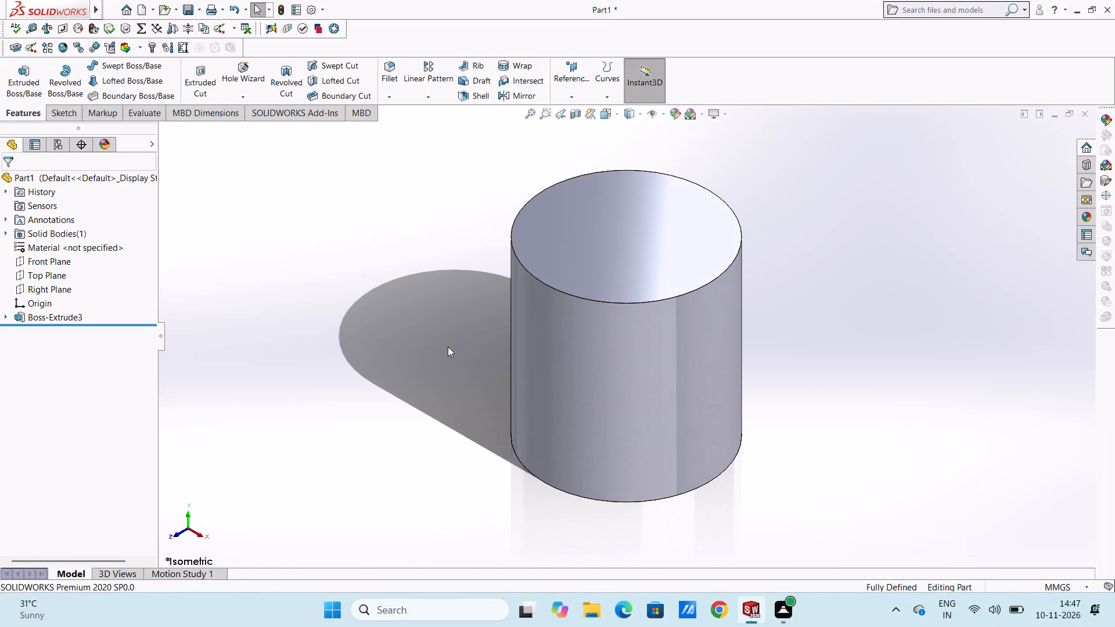
{"action": "left_click", "coordinate": [59, 288]}
{"action": "left_click", "coordinate": [73, 272]}
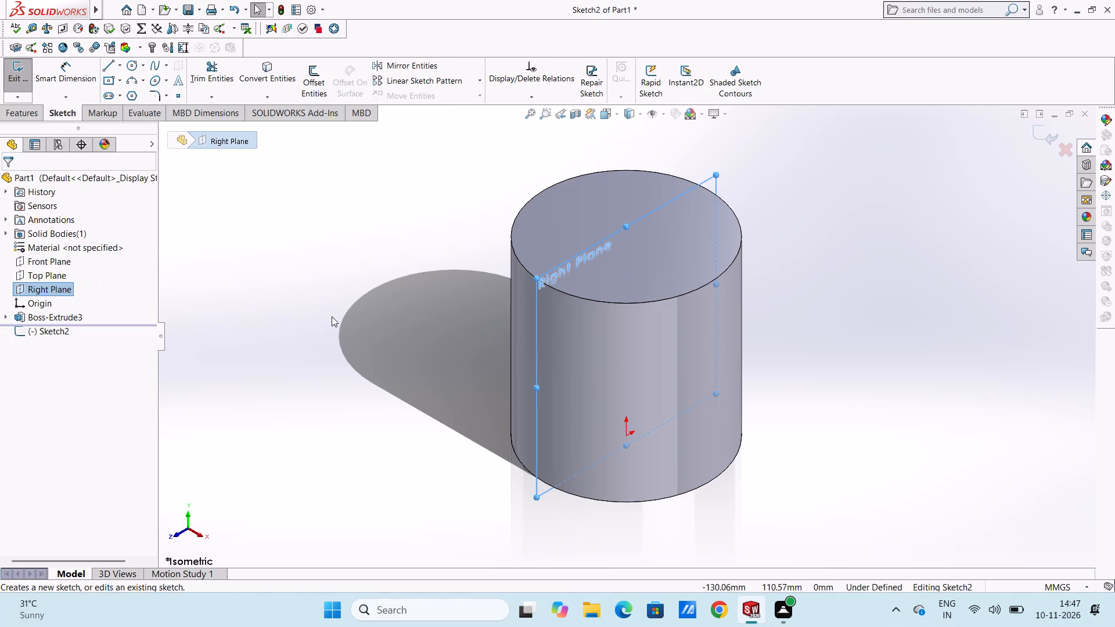
{"action": "left_click", "coordinate": [332, 316]}
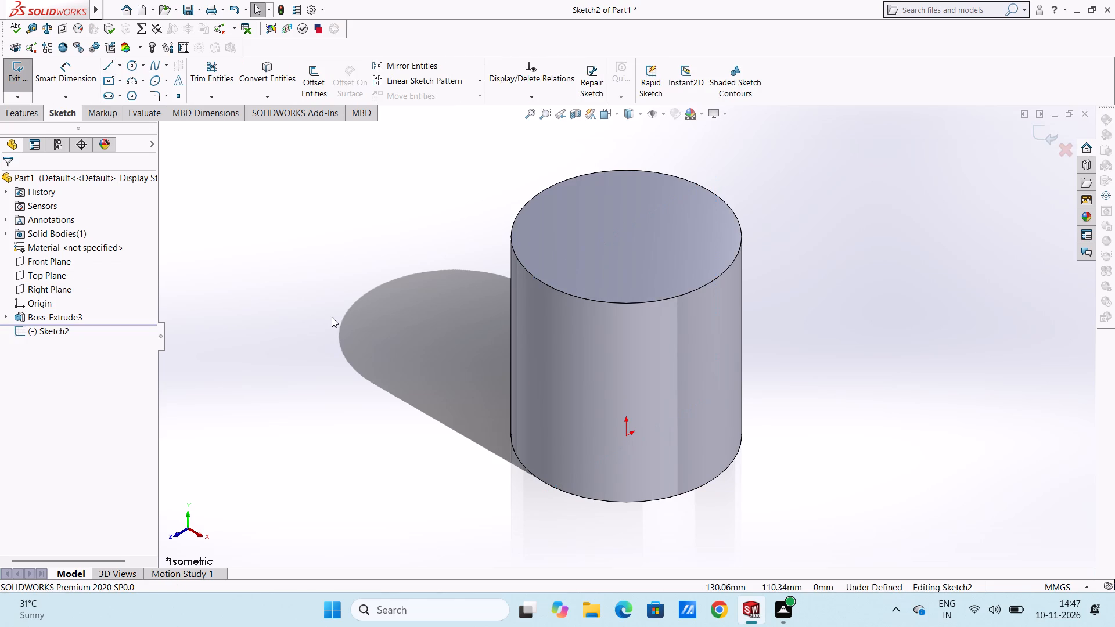
{"action": "key", "text": "ctrl+3"}
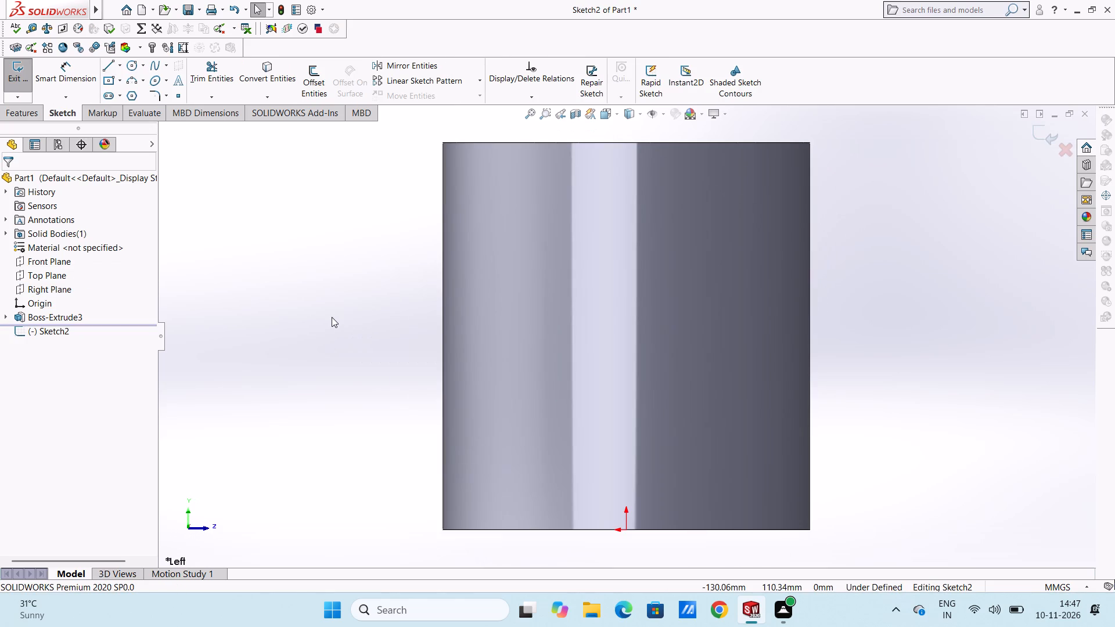
{"action": "scroll", "coordinate": [682, 284], "scroll_direction": "up", "scroll_amount": 5}
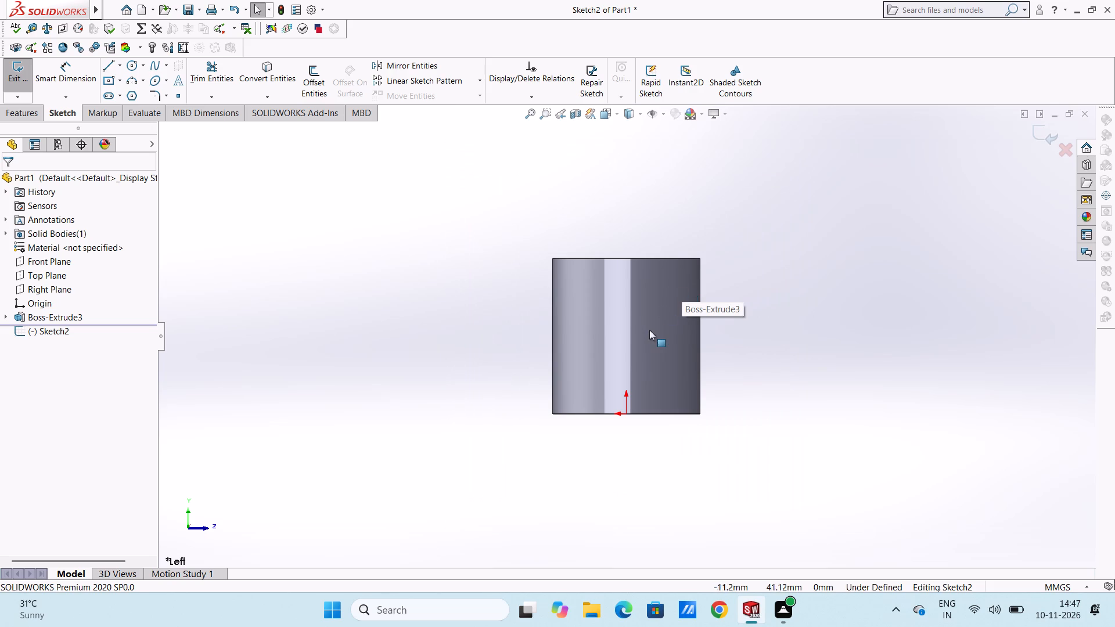
{"action": "left_click", "coordinate": [129, 65]}
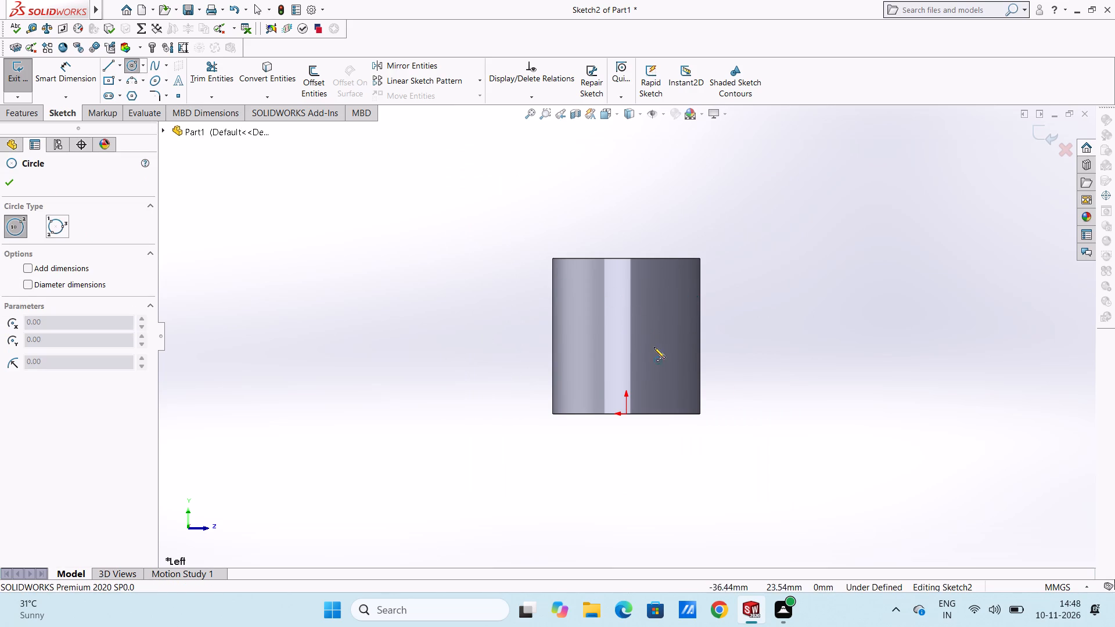
{"action": "left_click", "coordinate": [625, 342]}
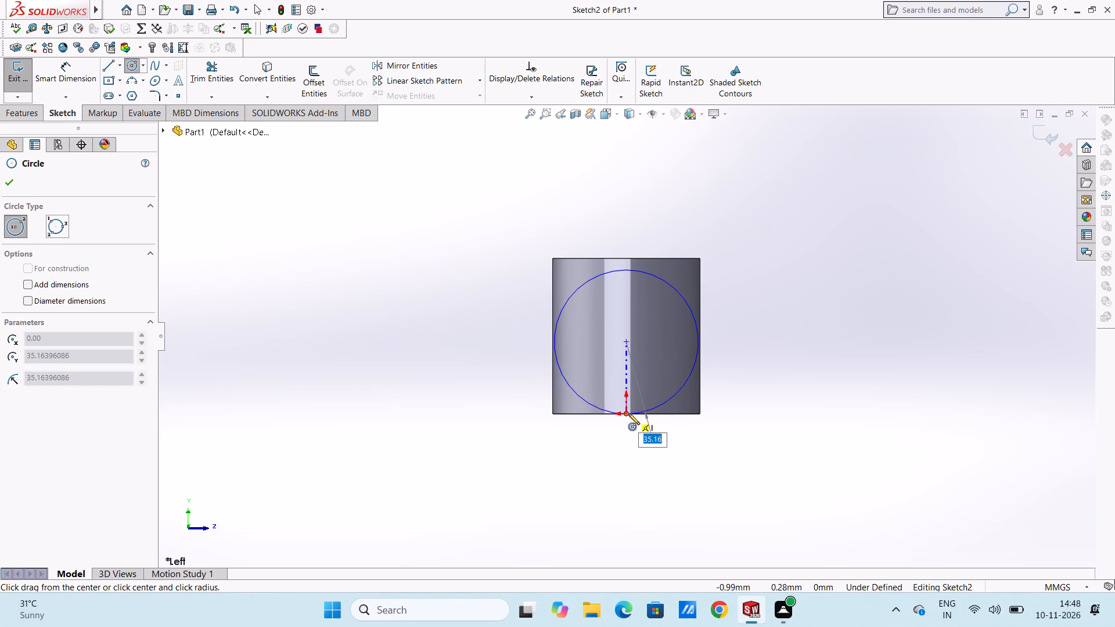
{"action": "left_click", "coordinate": [675, 390]}
{"action": "right_click", "coordinate": [797, 264]}
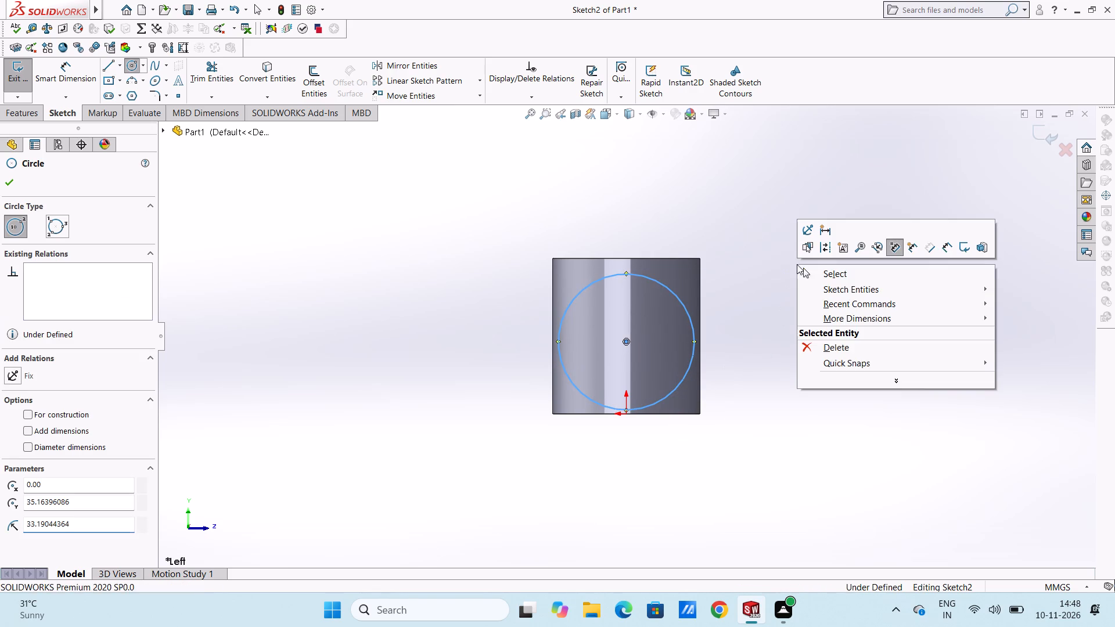
{"action": "left_click", "coordinate": [808, 271]}
{"action": "left_click", "coordinate": [774, 287]}
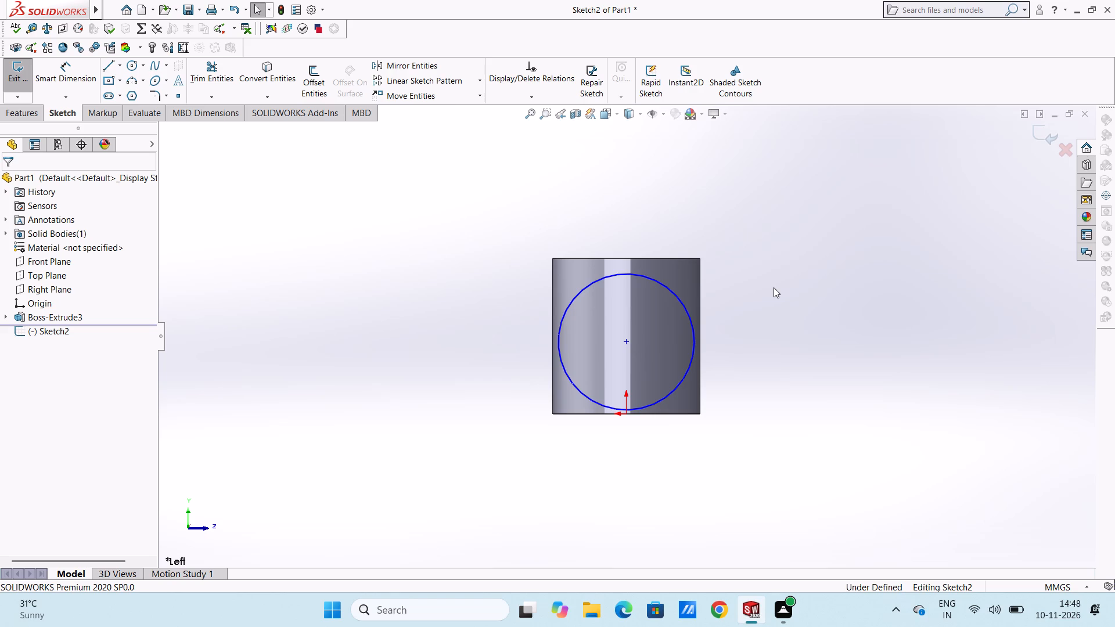
Dimension the circle's diameter to 60 mm.
{"action": "left_click", "coordinate": [63, 64]}
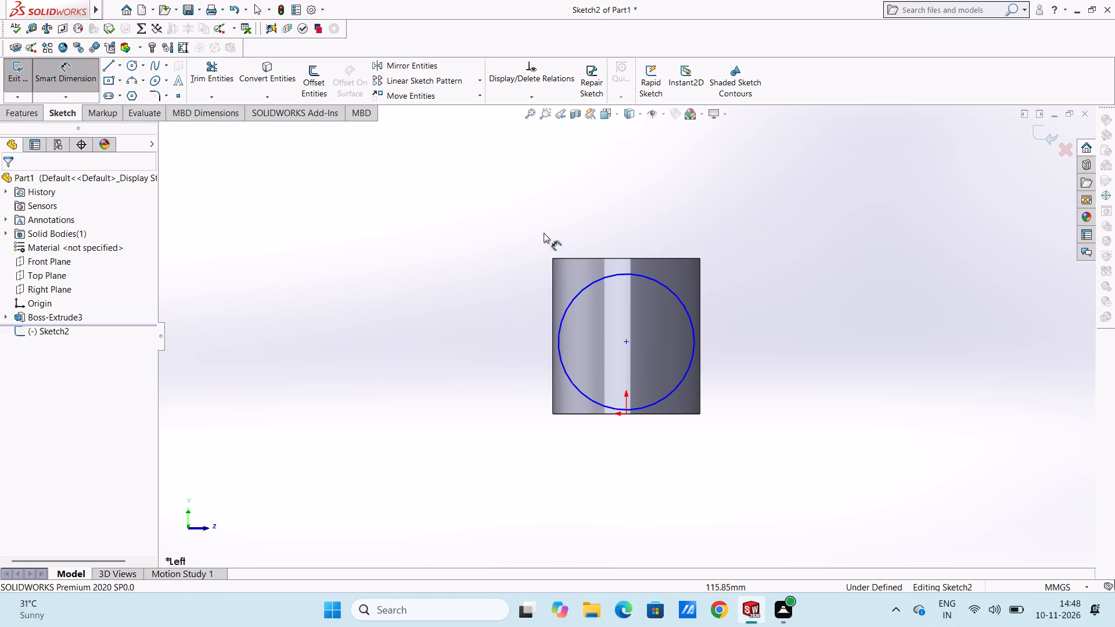
{"action": "left_click", "coordinate": [686, 314]}
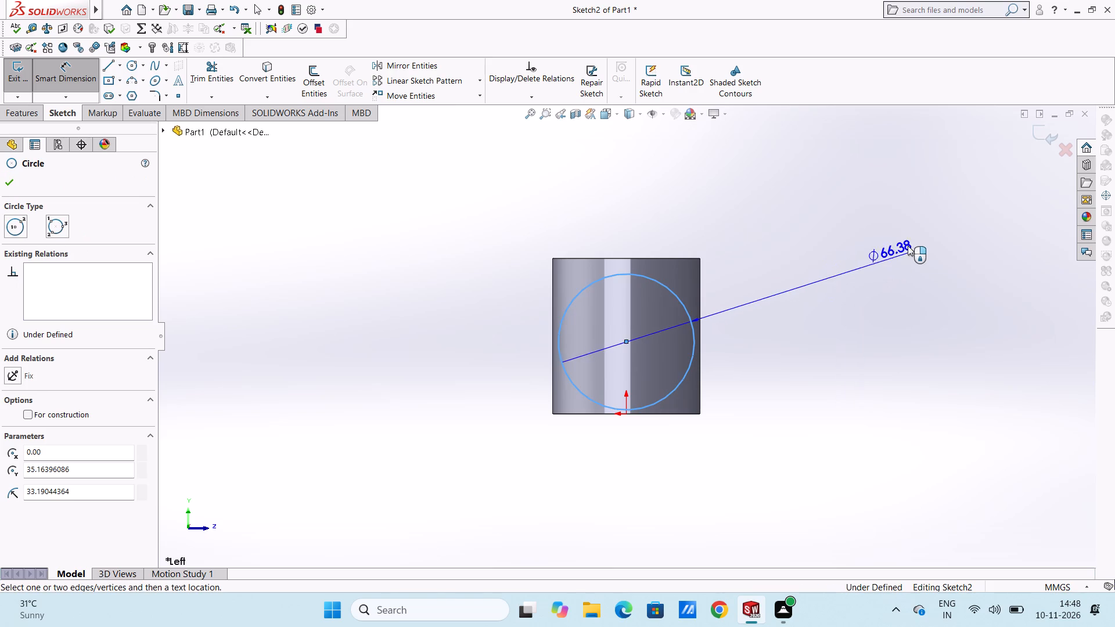
{"action": "left_click", "coordinate": [913, 239]}
{"action": "type", "text": "60"}
{"action": "key", "text": "Return"}
{"action": "left_click", "coordinate": [783, 208]}
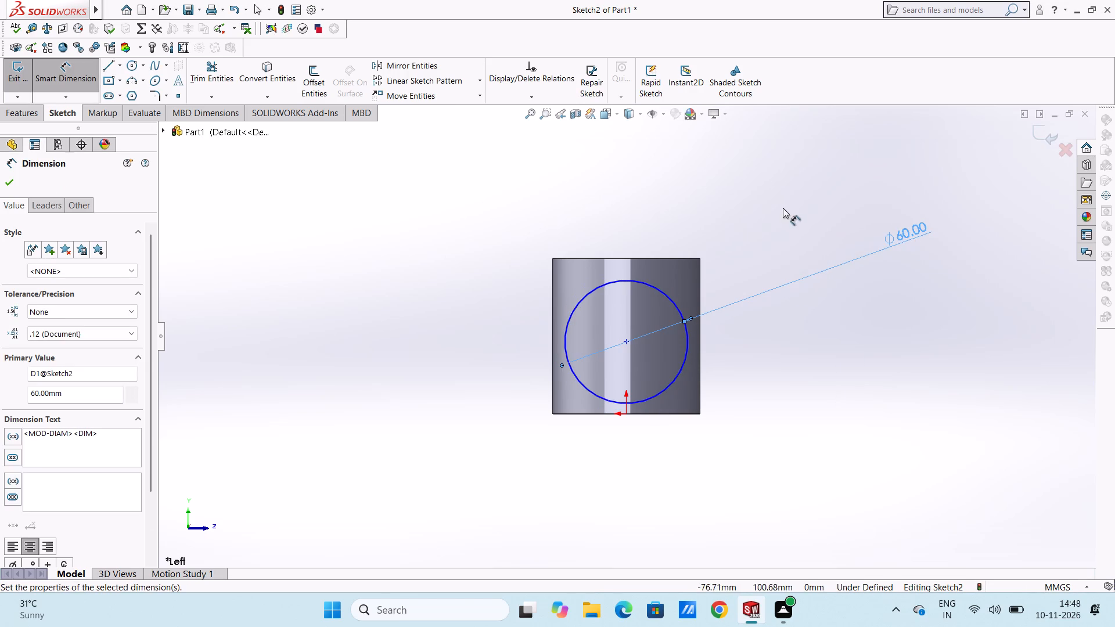
{"action": "left_click", "coordinate": [77, 80]}
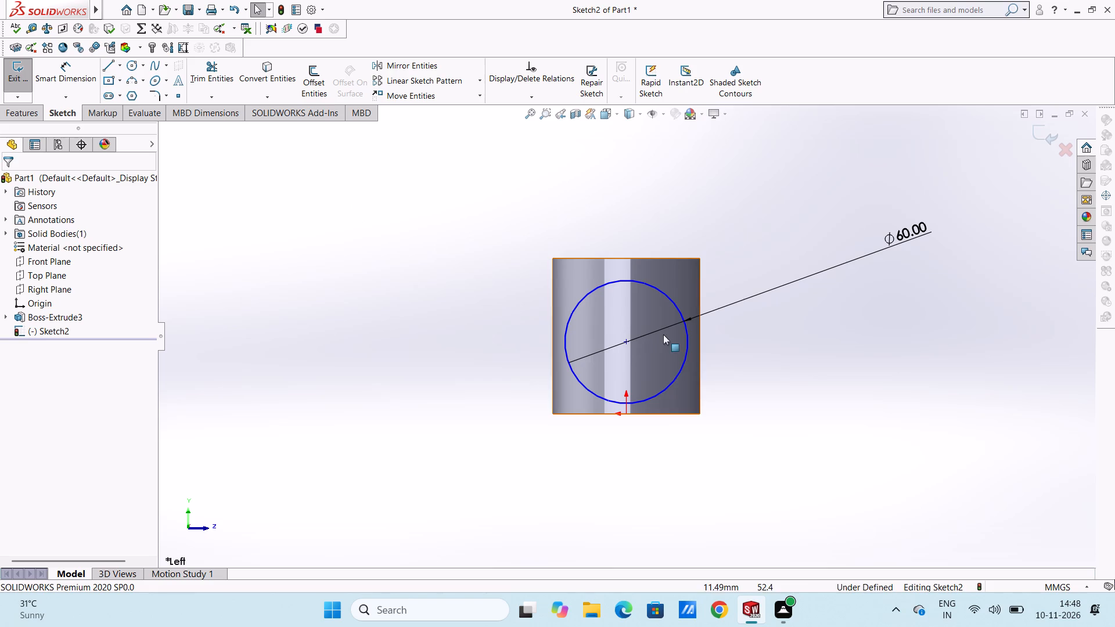
Add a Vertical relation between the circle's centre point and the origin.
{"action": "left_click", "coordinate": [627, 341]}
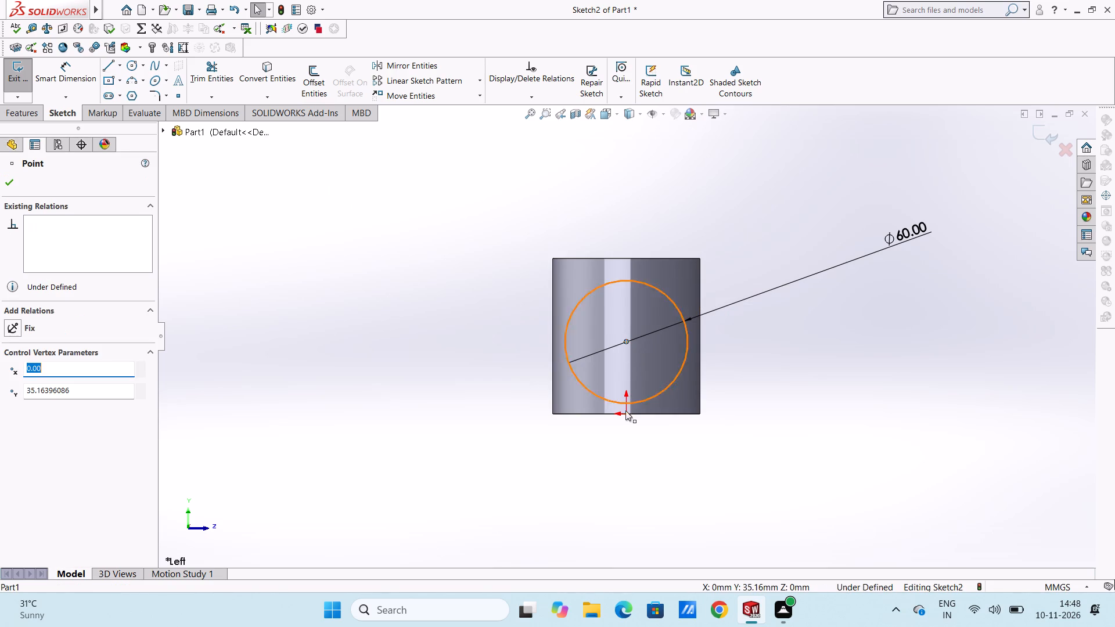
{"action": "left_click", "coordinate": [625, 413], "text": "ctrl"}
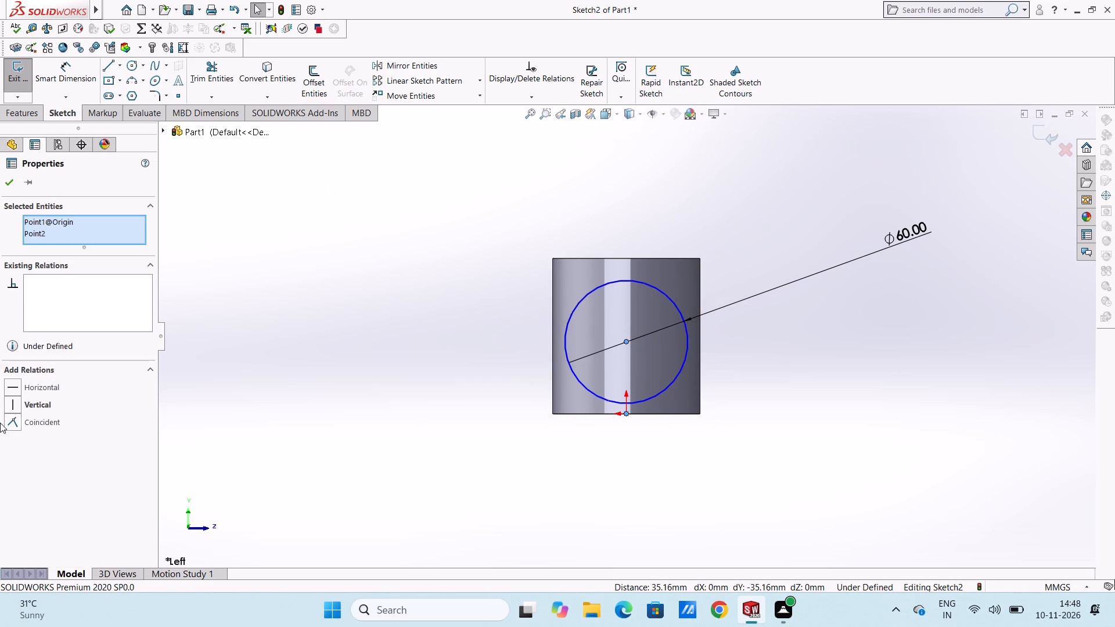
{"action": "left_click", "coordinate": [10, 406]}
{"action": "left_click", "coordinate": [316, 397]}
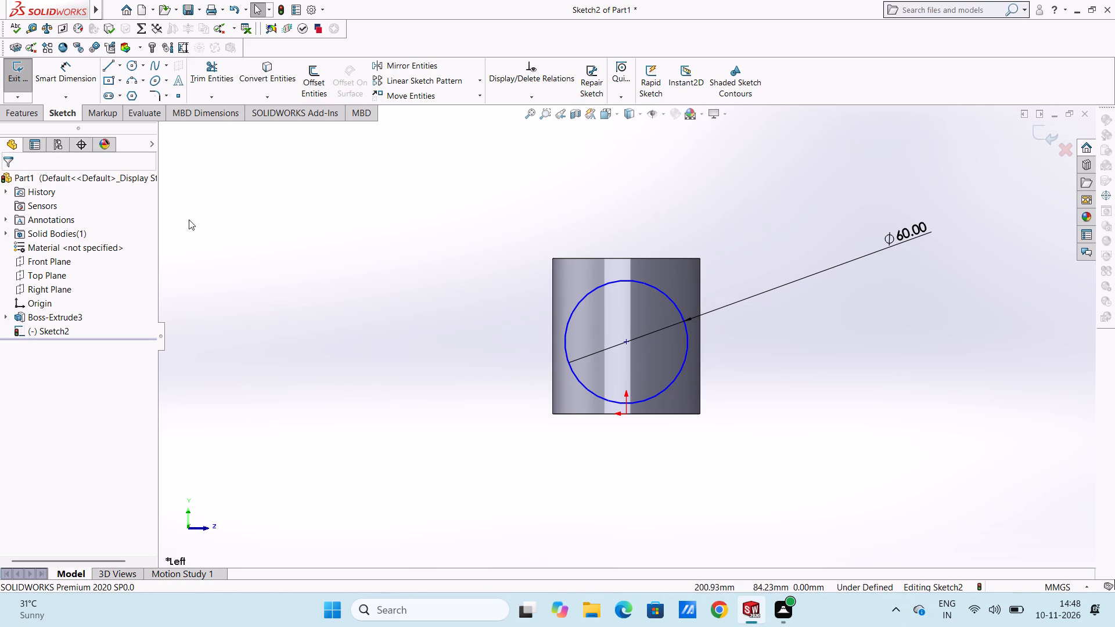
Dimension the height of the circle's centre above the origin to 30 mm.
{"action": "left_click", "coordinate": [75, 74]}
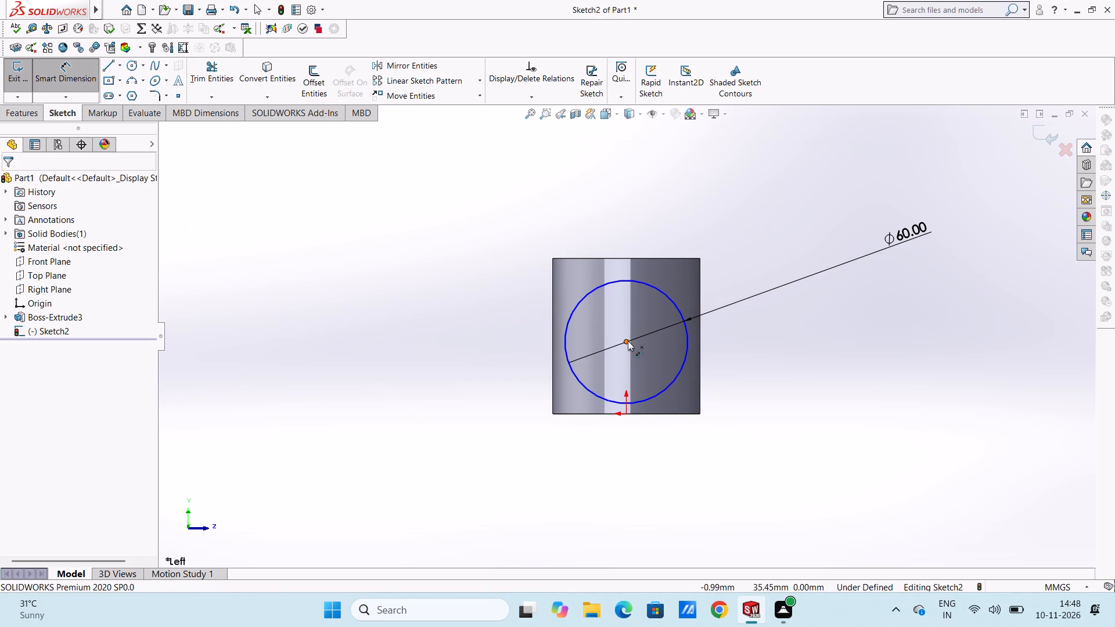
{"action": "left_click", "coordinate": [627, 341]}
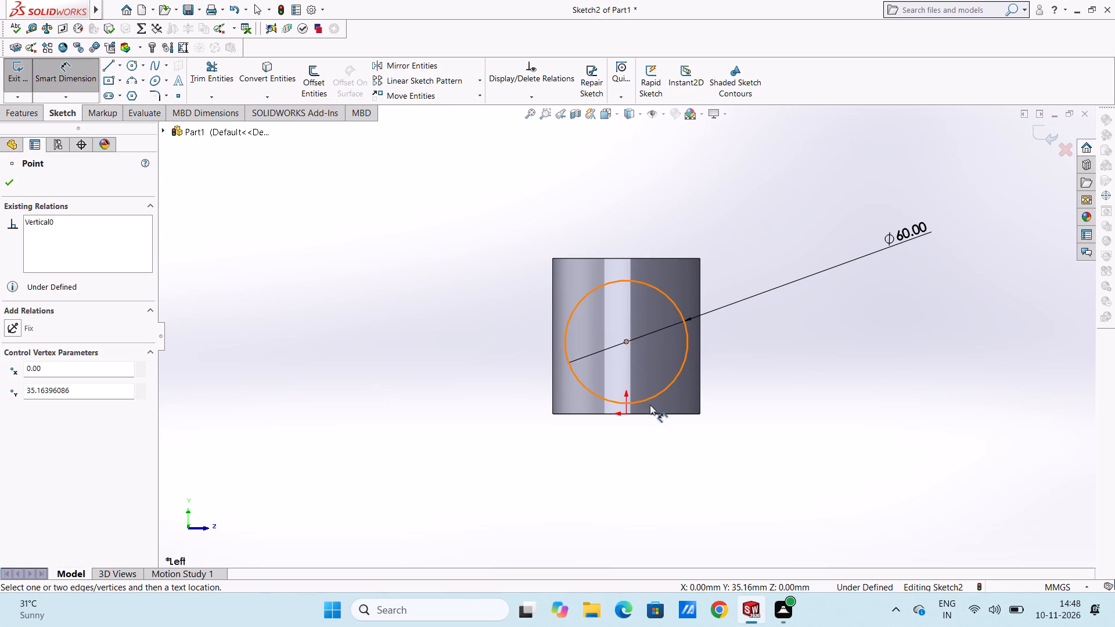
{"action": "left_click", "coordinate": [627, 416]}
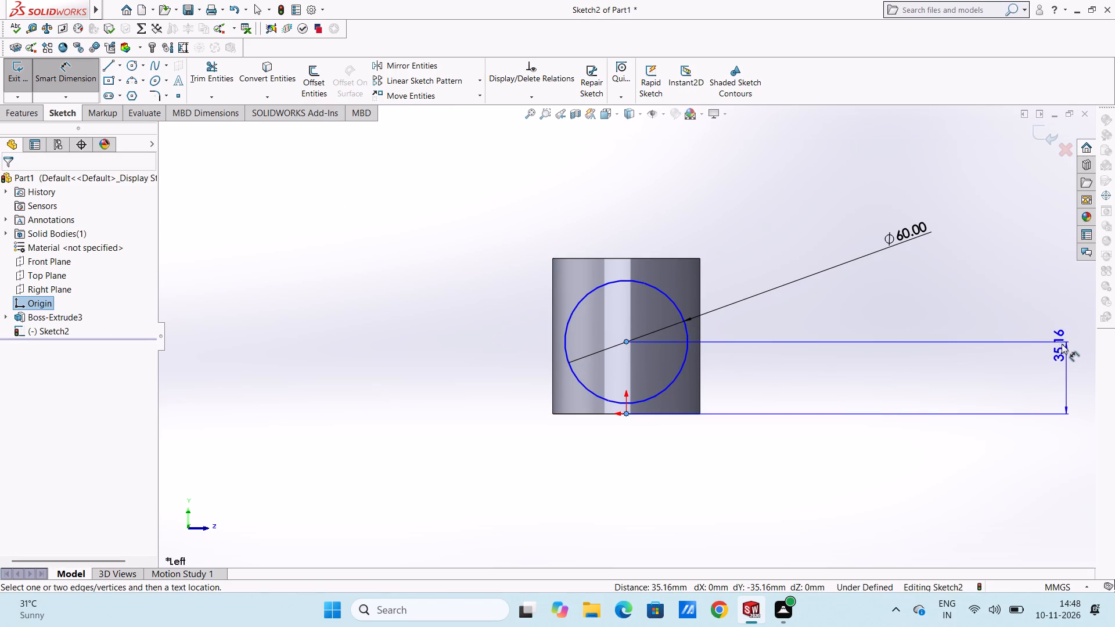
{"action": "left_click", "coordinate": [1034, 297]}
{"action": "type", "text": "30"}
{"action": "key", "text": "Return"}
{"action": "left_click", "coordinate": [923, 309]}
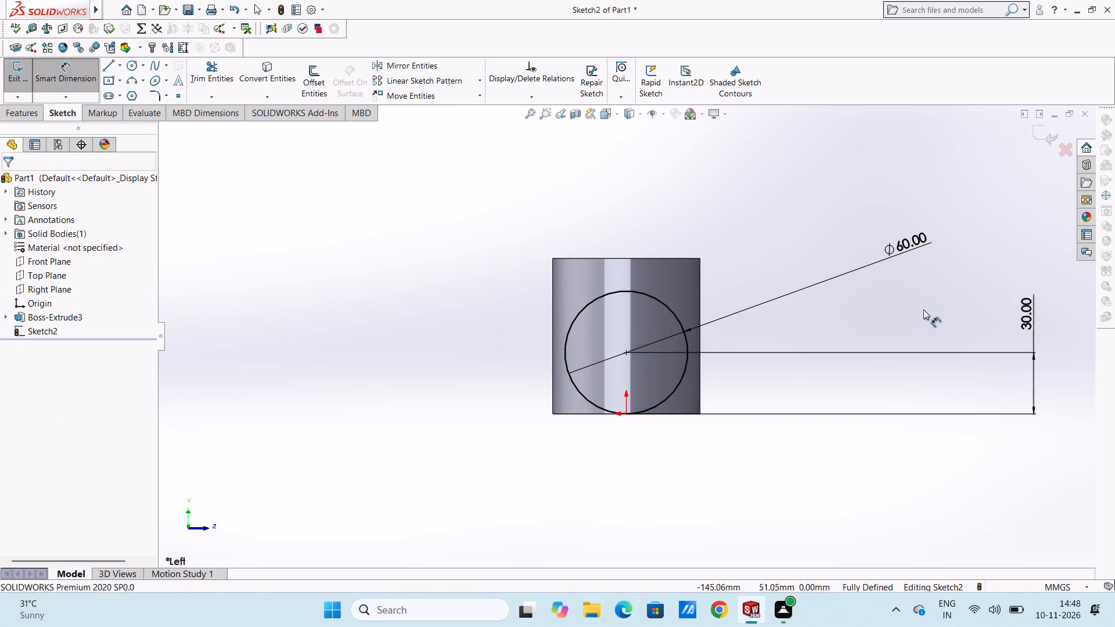
{"action": "left_click", "coordinate": [76, 80]}
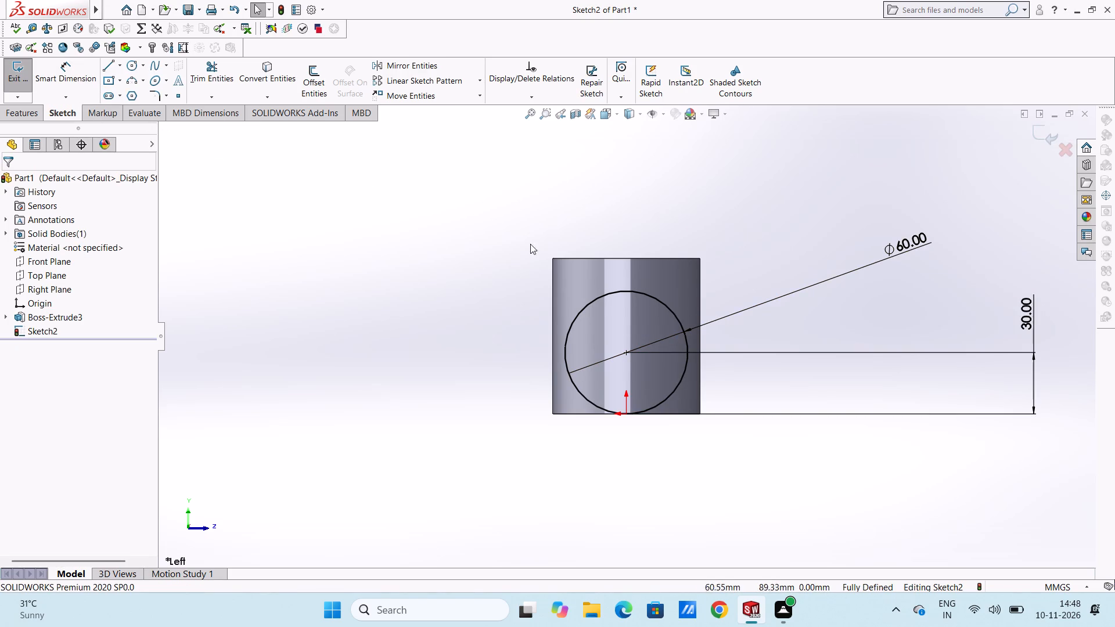
Extrude the 60 mm circle as a boss in the reversed direction with a blind depth of 92 mm, merged with the upright cylinder.
{"action": "scroll", "coordinate": [762, 268], "scroll_direction": "up", "scroll_amount": 2}
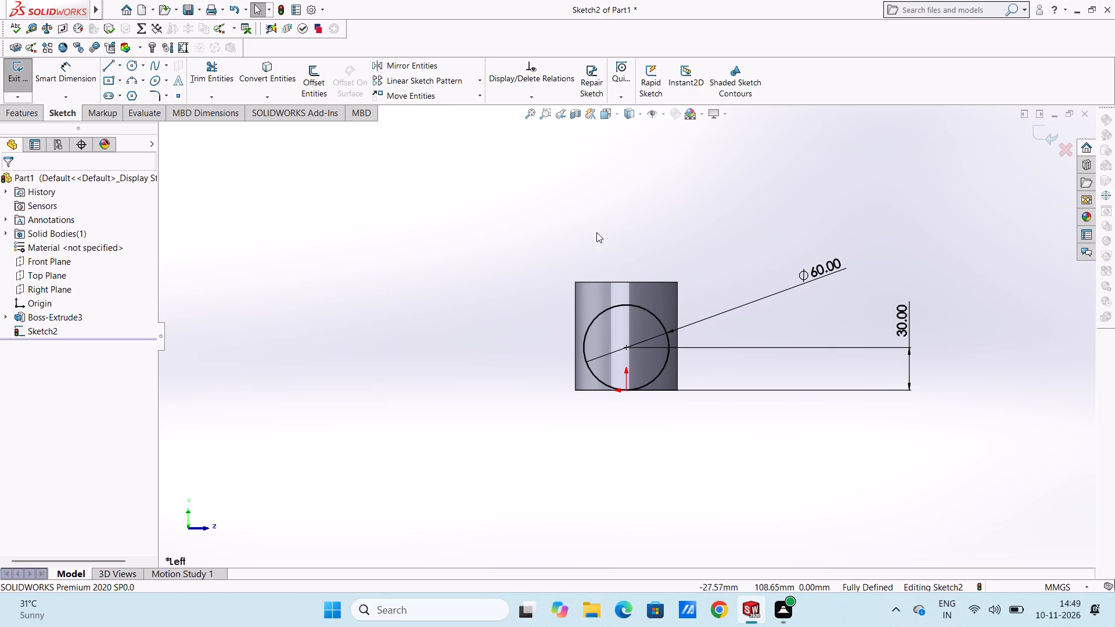
{"action": "middle_click_drag", "start_coordinate": [754, 296], "coordinate": [668, 315]}
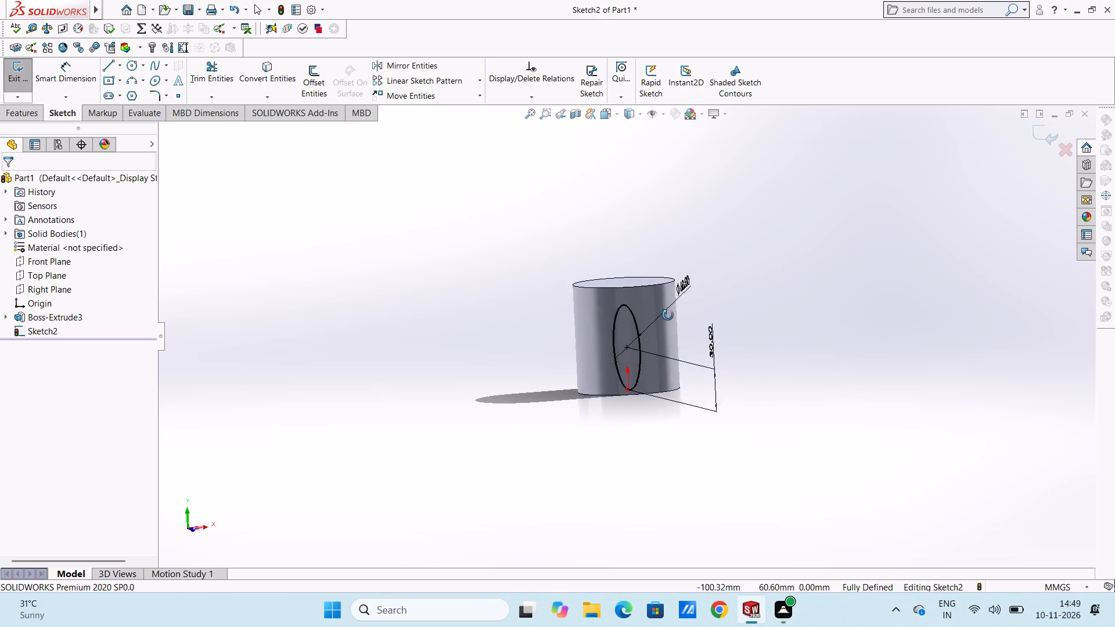
{"action": "middle_click_drag", "start_coordinate": [668, 315], "coordinate": [685, 315]}
{"action": "middle_click_drag", "start_coordinate": [454, 260], "coordinate": [442, 261]}
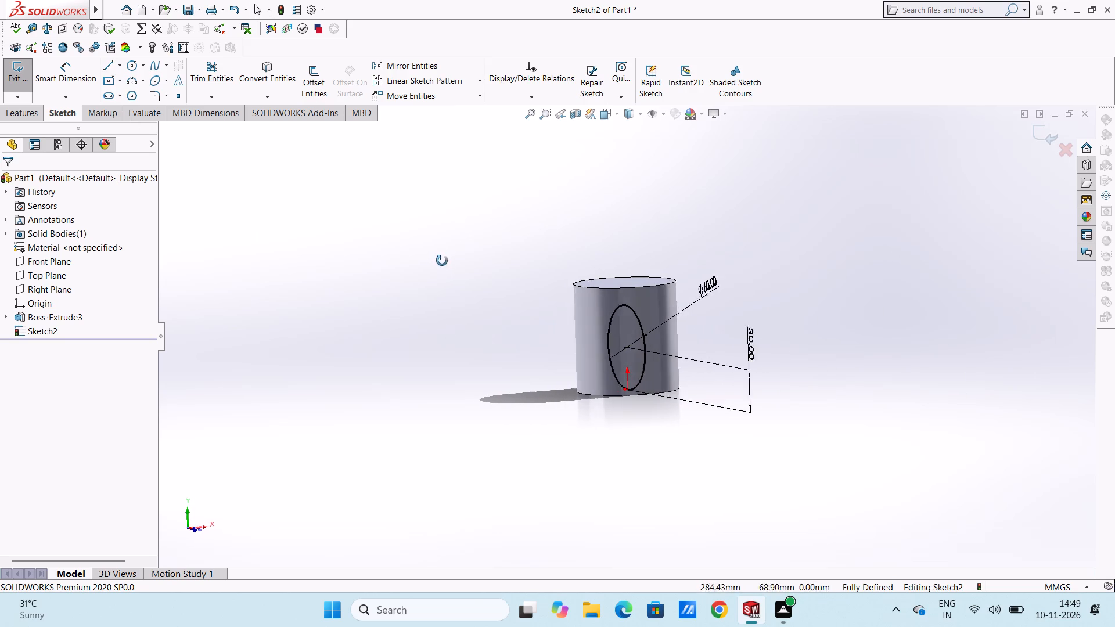
{"action": "middle_click_drag", "start_coordinate": [442, 261], "coordinate": [406, 267]}
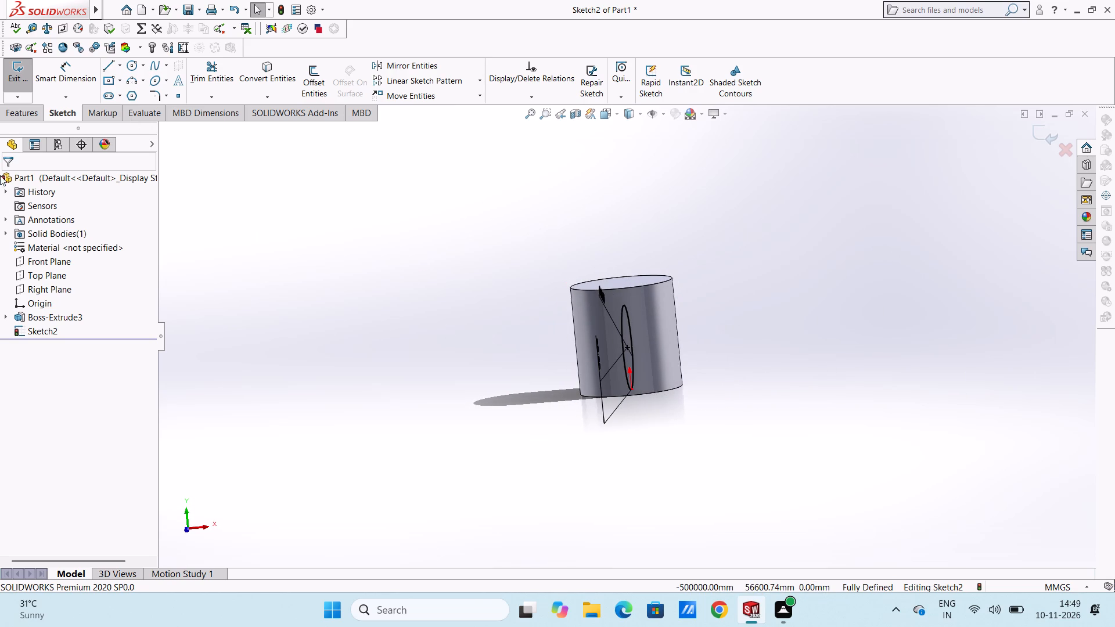
{"action": "left_click", "coordinate": [23, 115]}
{"action": "left_click", "coordinate": [22, 78]}
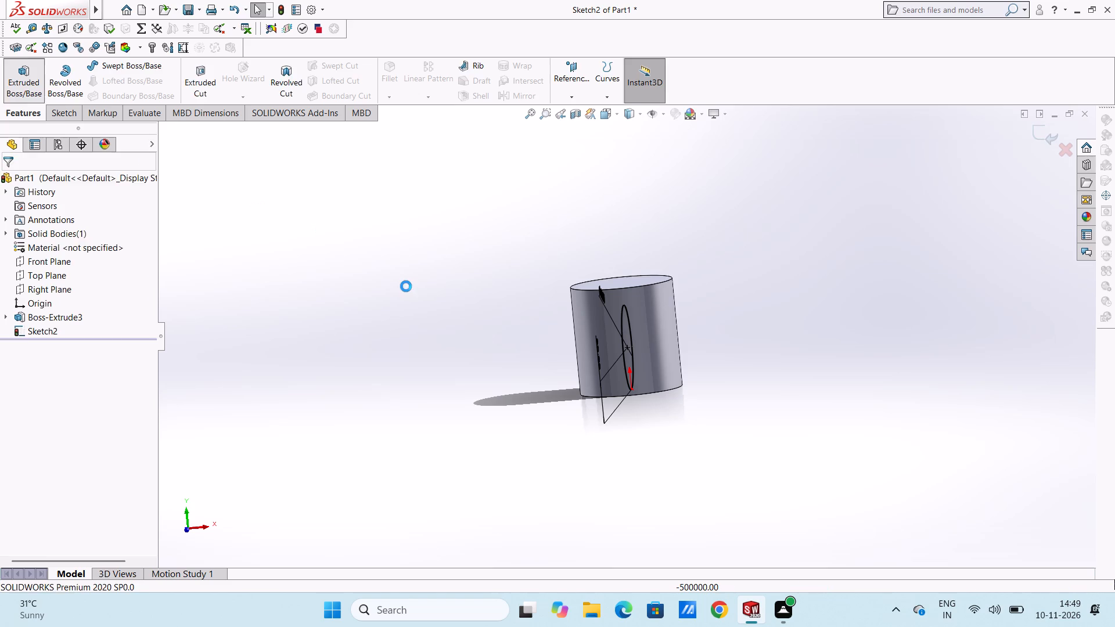
{"action": "type", "text": "92"}
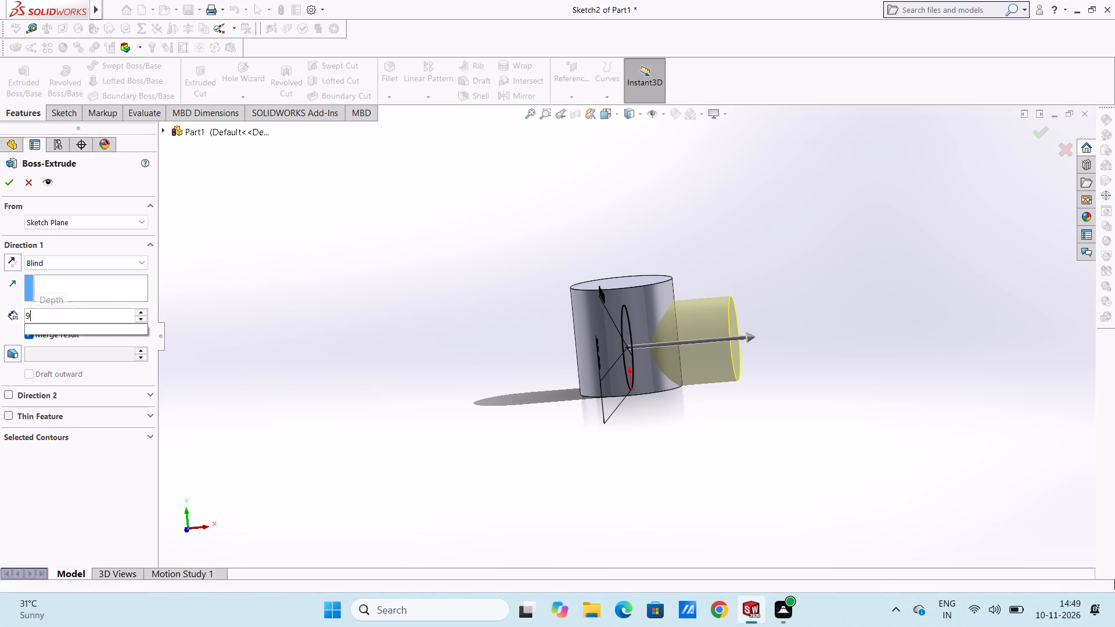
{"action": "key", "text": "Return"}
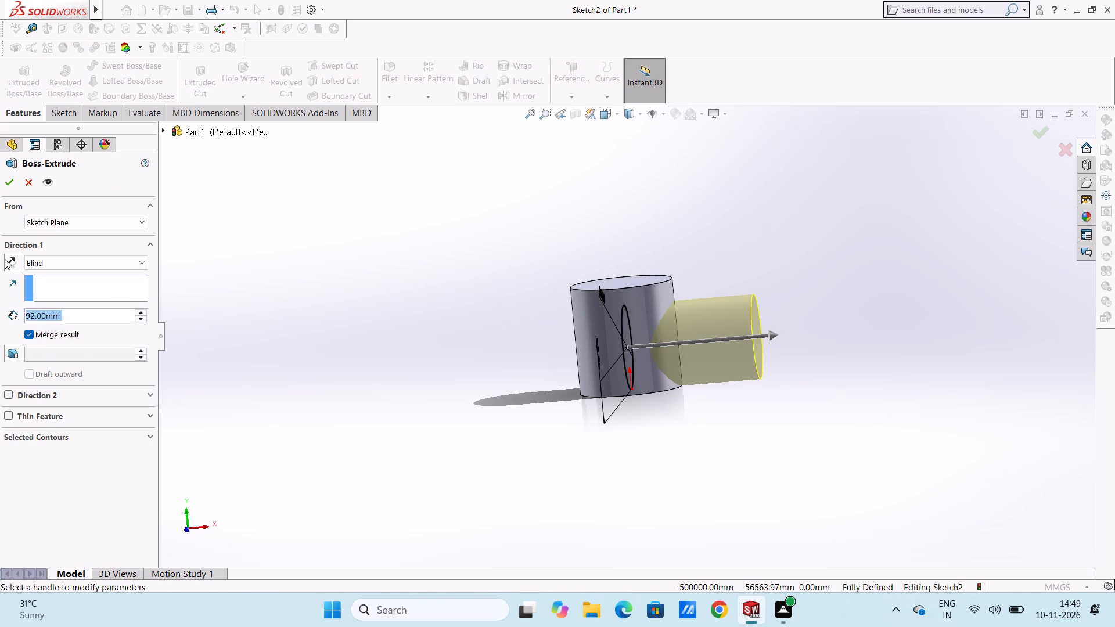
{"action": "left_click", "coordinate": [8, 258]}
{"action": "left_click", "coordinate": [10, 183]}
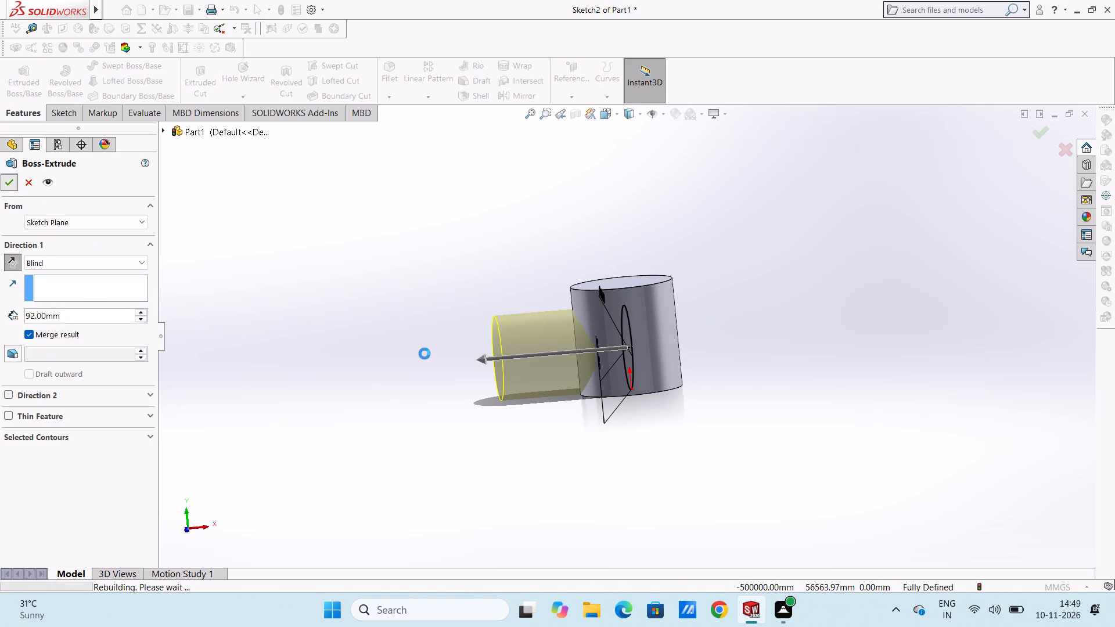
{"action": "left_click", "coordinate": [395, 353]}
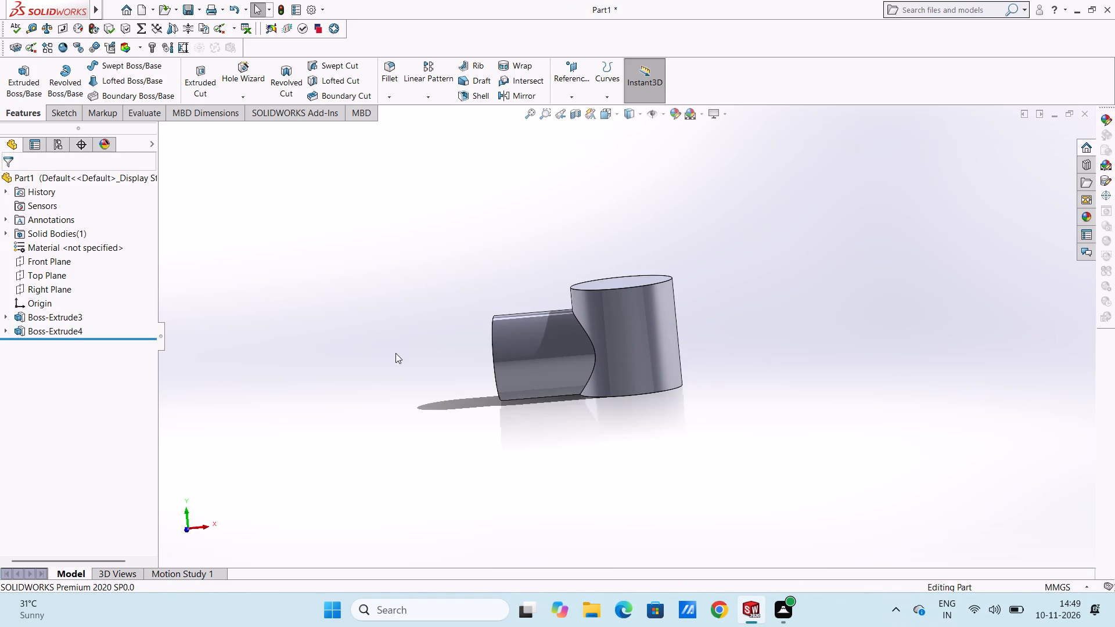
Sketch a circle about 128 mm in diameter on the side boss's end face, concentric with the 60 mm boss.
{"action": "key", "text": "ctrl+7"}
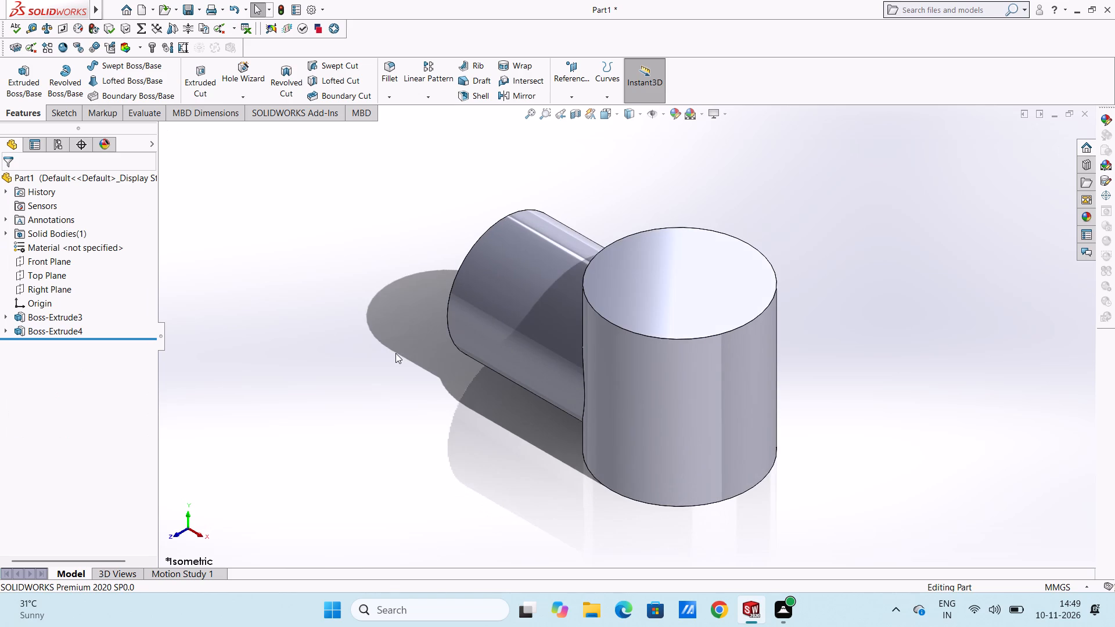
{"action": "key", "text": "ctrl+3"}
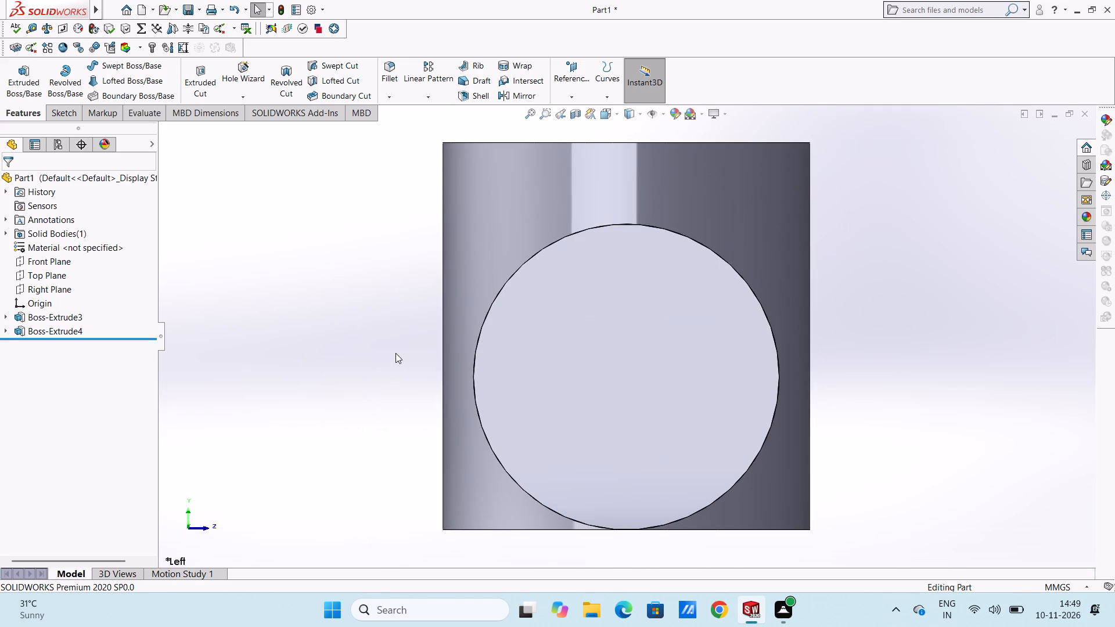
{"action": "scroll", "coordinate": [625, 378], "scroll_direction": "up", "scroll_amount": 6}
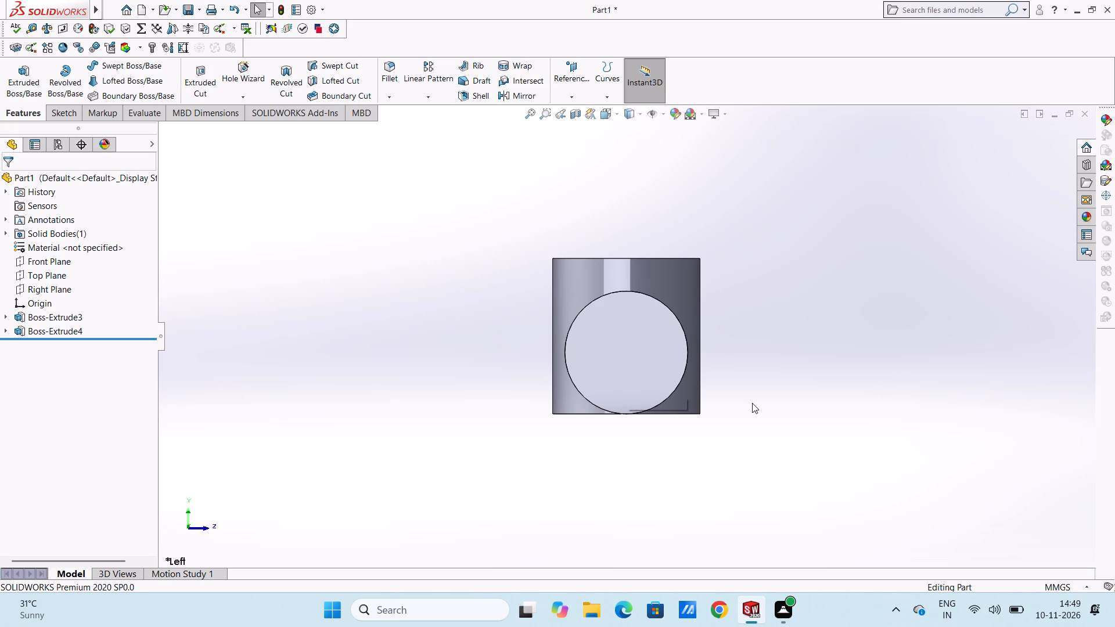
{"action": "left_click", "coordinate": [627, 385]}
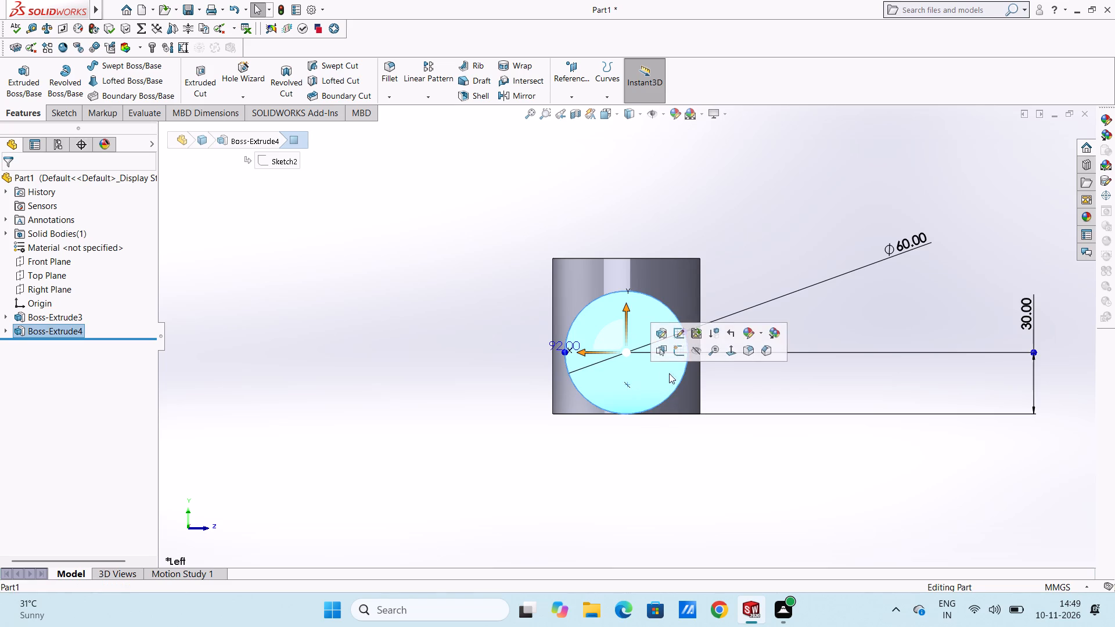
{"action": "left_click", "coordinate": [678, 352]}
{"action": "left_click", "coordinate": [749, 226]}
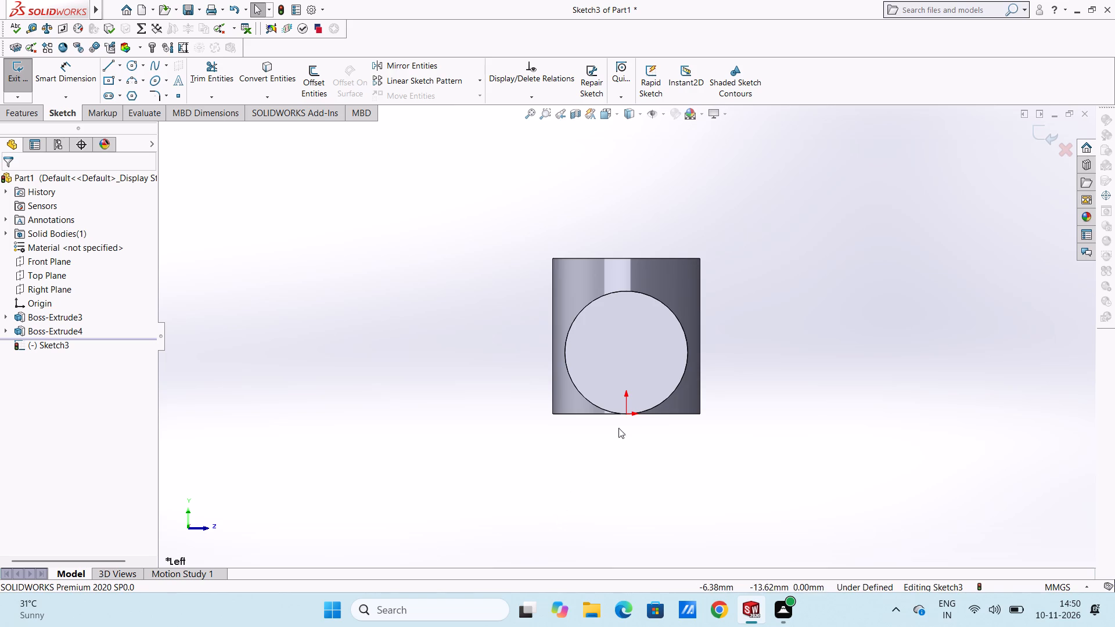
{"action": "scroll", "coordinate": [622, 380], "scroll_direction": "up", "scroll_amount": 1}
{"action": "left_click", "coordinate": [130, 66]}
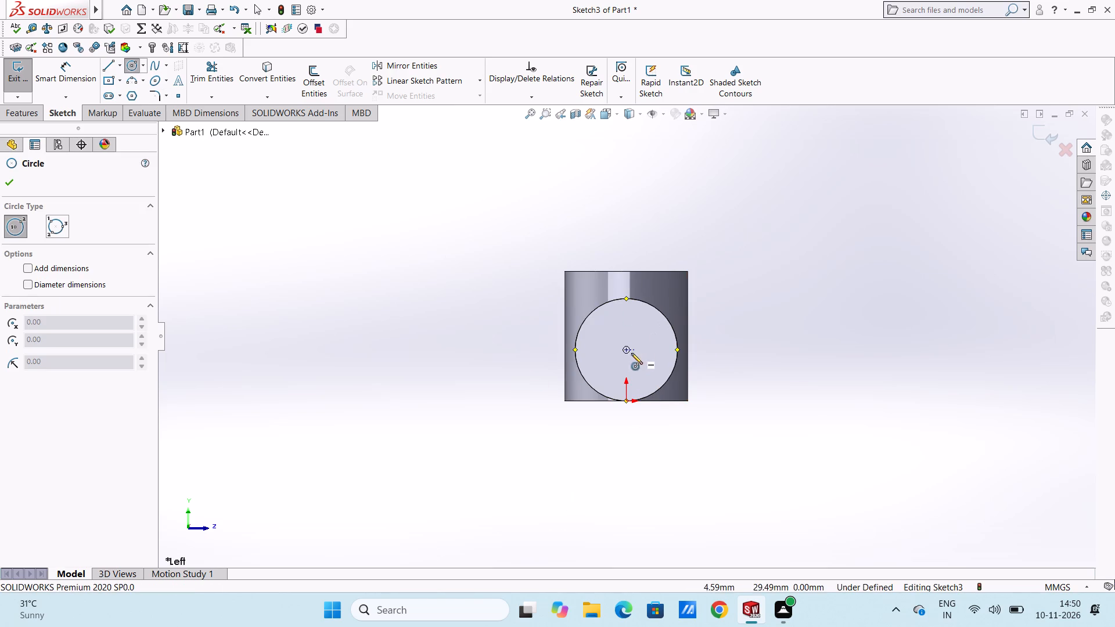
{"action": "left_click", "coordinate": [626, 349]}
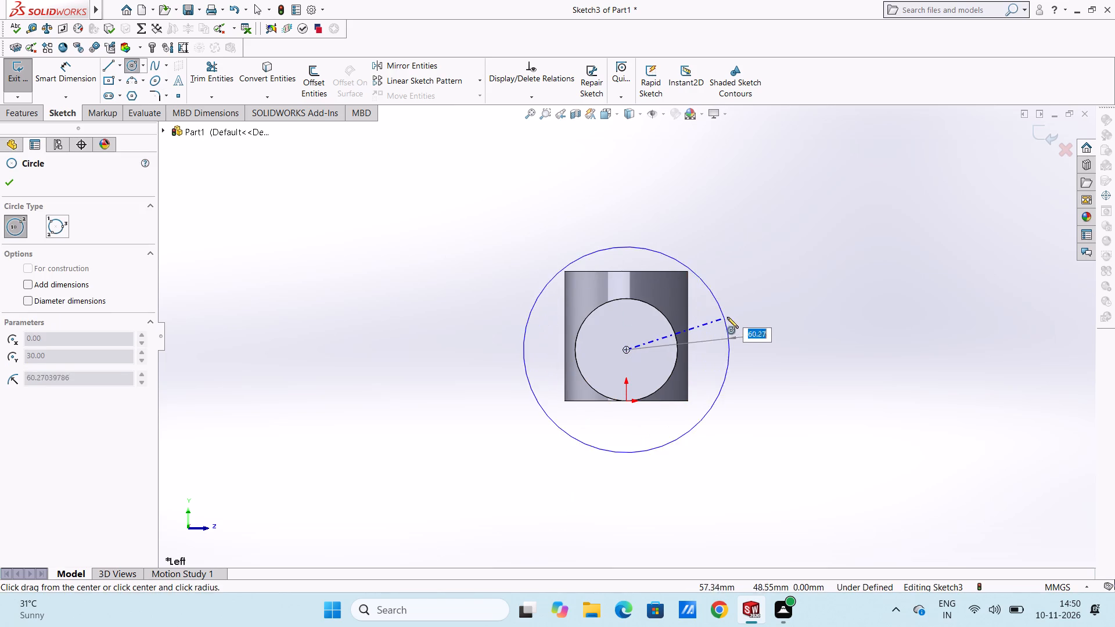
{"action": "left_click", "coordinate": [729, 315]}
{"action": "right_click", "coordinate": [357, 210]}
{"action": "left_click", "coordinate": [363, 214]}
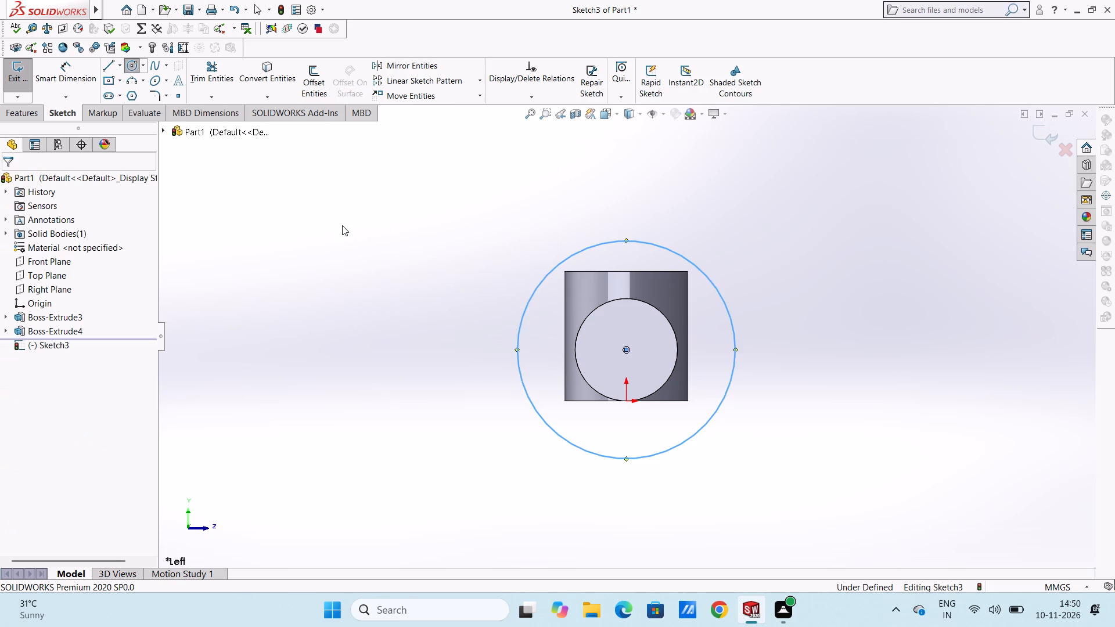
{"action": "left_click", "coordinate": [339, 228]}
Dimension the new circle's diameter to 130 mm.
{"action": "left_click", "coordinate": [73, 74]}
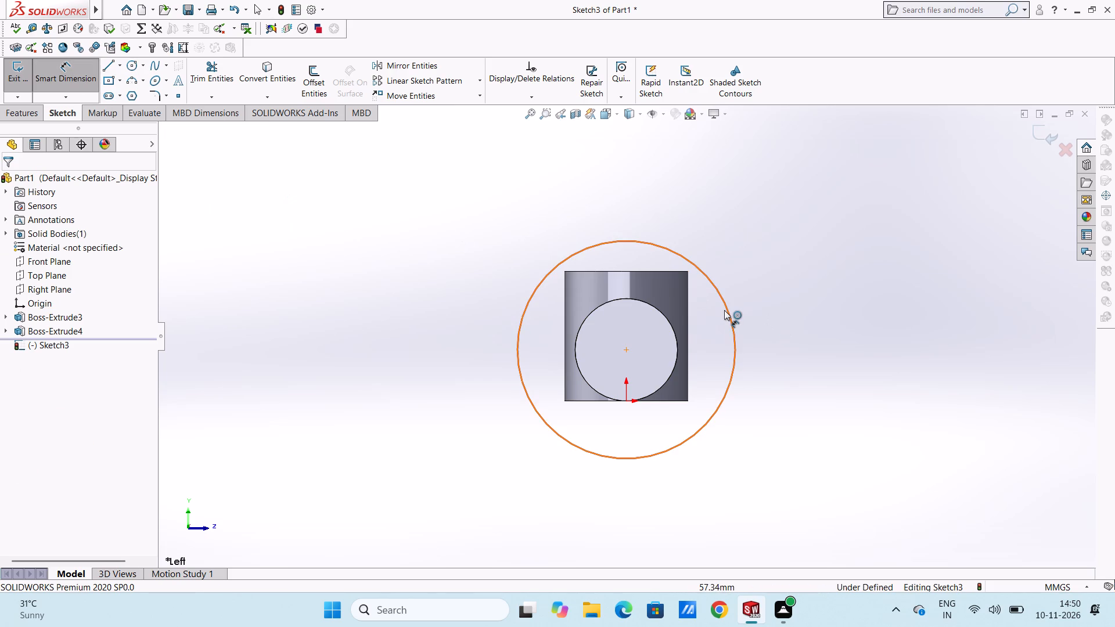
{"action": "left_click", "coordinate": [724, 310]}
{"action": "left_click", "coordinate": [879, 207]}
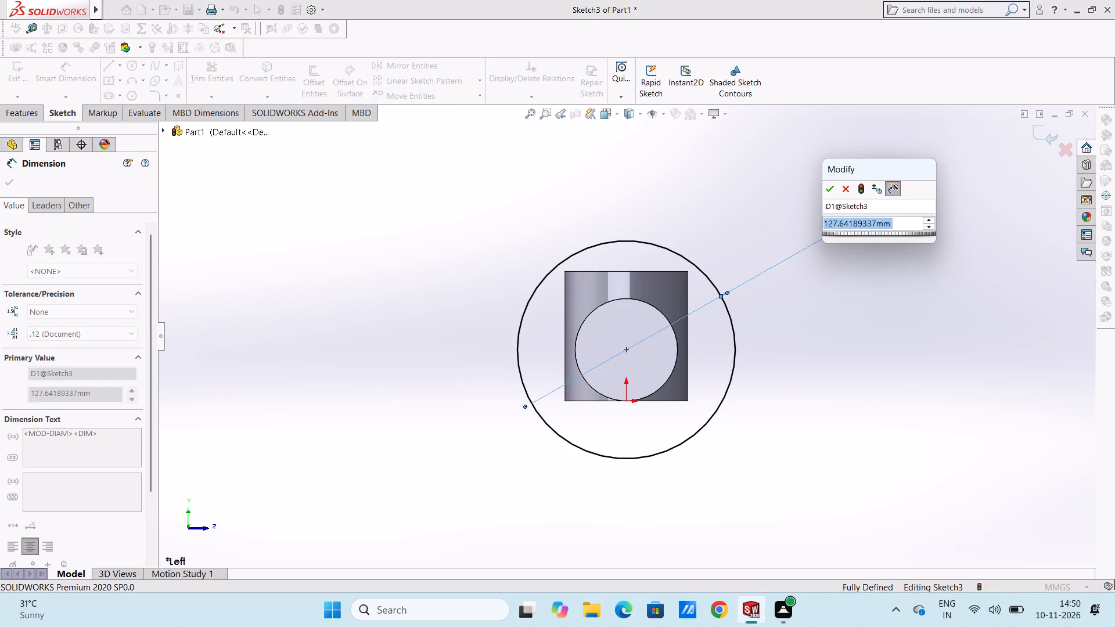
{"action": "type", "text": "130"}
{"action": "key", "text": "Return"}
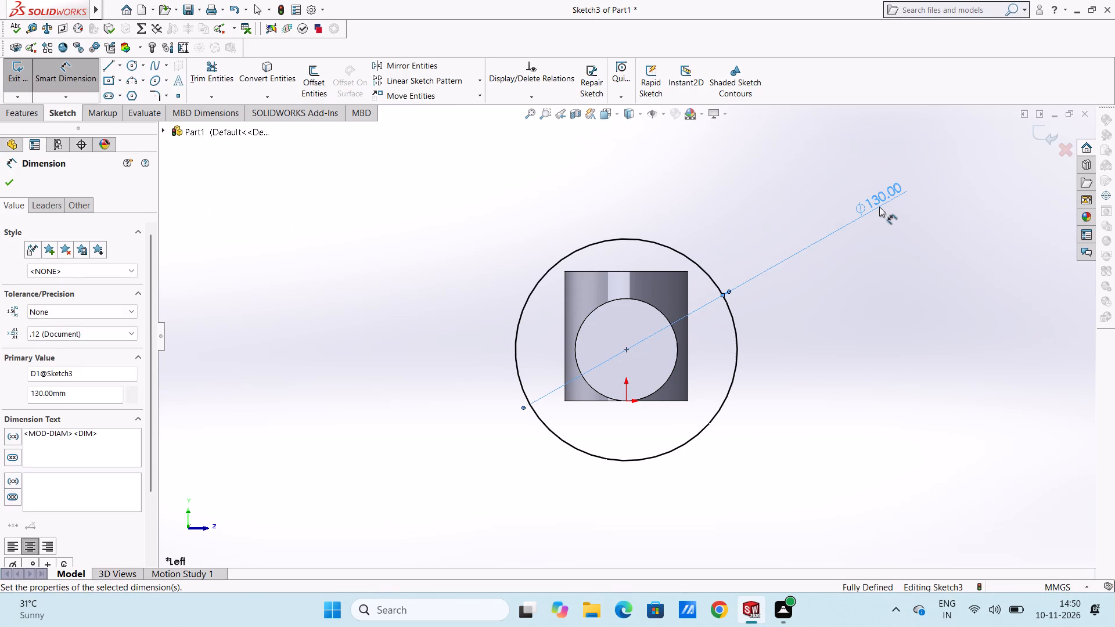
{"action": "left_click", "coordinate": [835, 361]}
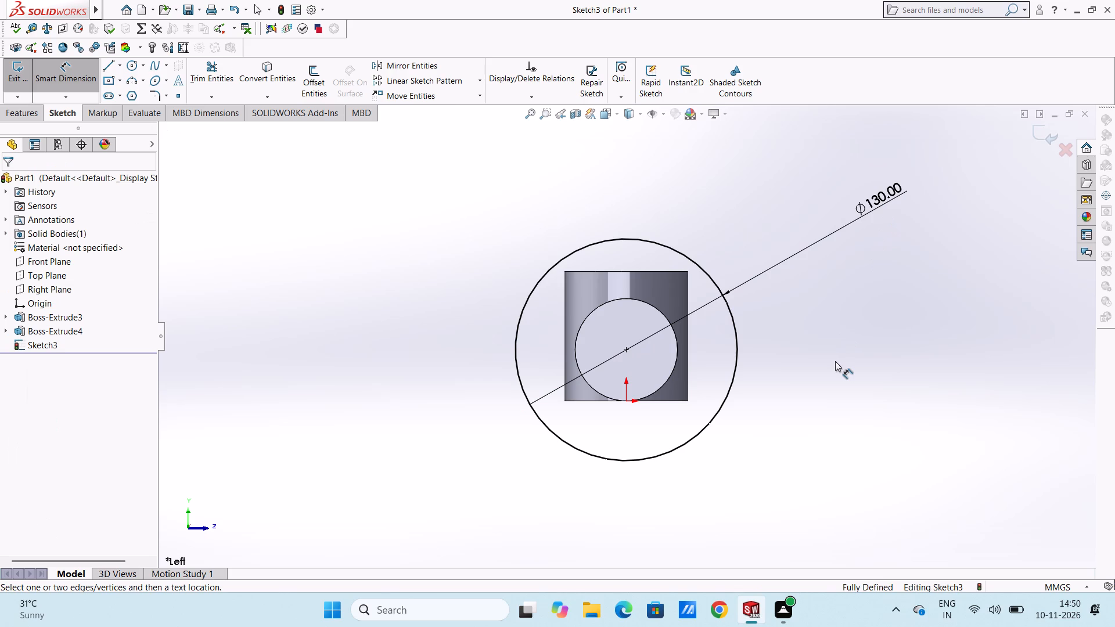
Extrude the 130 mm circle as a merged boss with a blind depth of 24 mm, reversed toward the upright cylinder.
{"action": "scroll", "coordinate": [926, 336], "scroll_direction": "up", "scroll_amount": 2}
{"action": "middle_click_drag", "start_coordinate": [919, 333], "coordinate": [793, 410]}
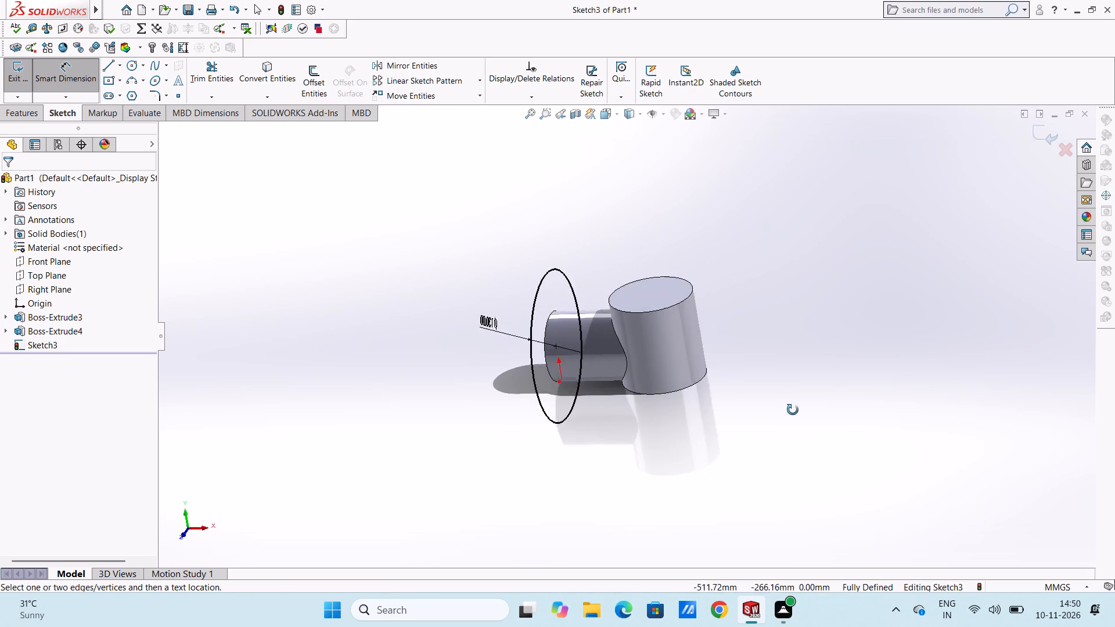
{"action": "middle_click_drag", "start_coordinate": [793, 410], "coordinate": [836, 402]}
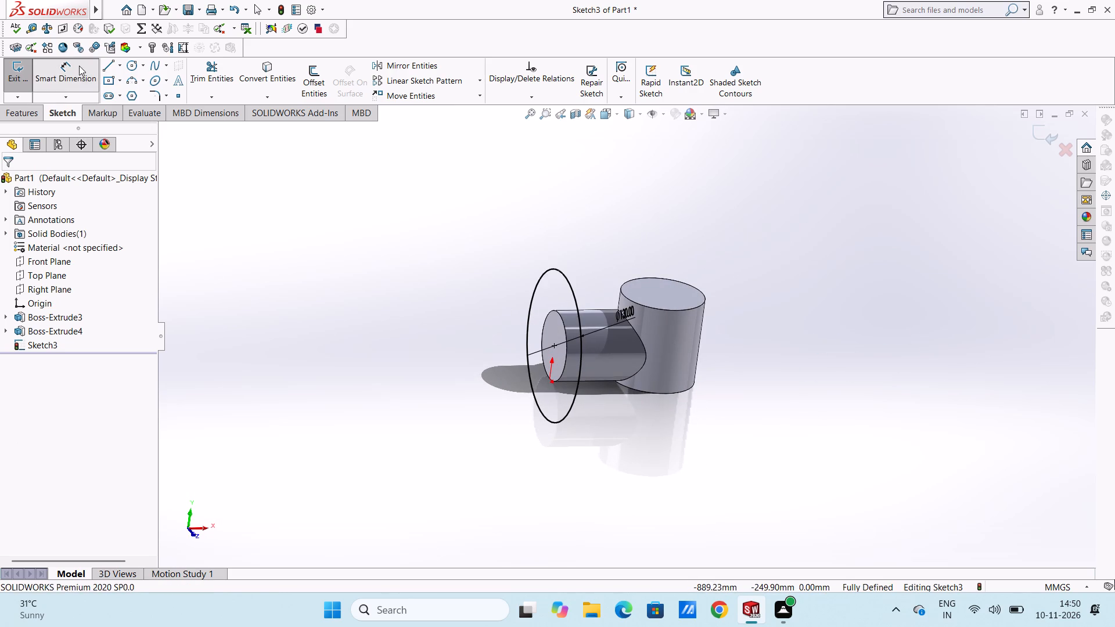
{"action": "left_click", "coordinate": [74, 67]}
{"action": "left_click", "coordinate": [23, 113]}
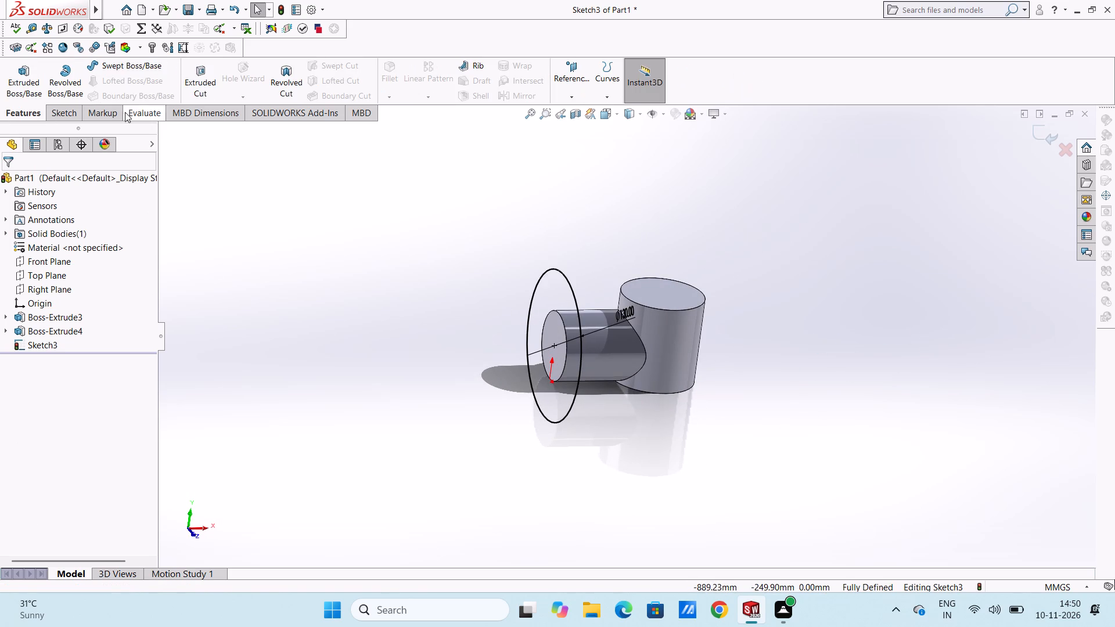
{"action": "left_click", "coordinate": [26, 81]}
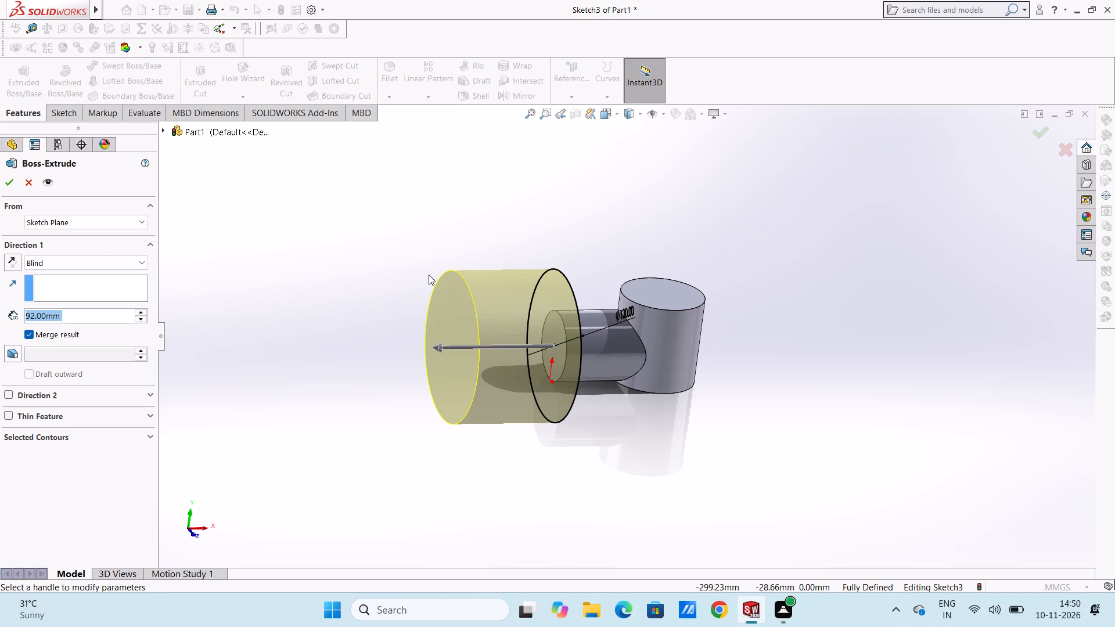
{"action": "type", "text": "24"}
{"action": "key", "text": "Return"}
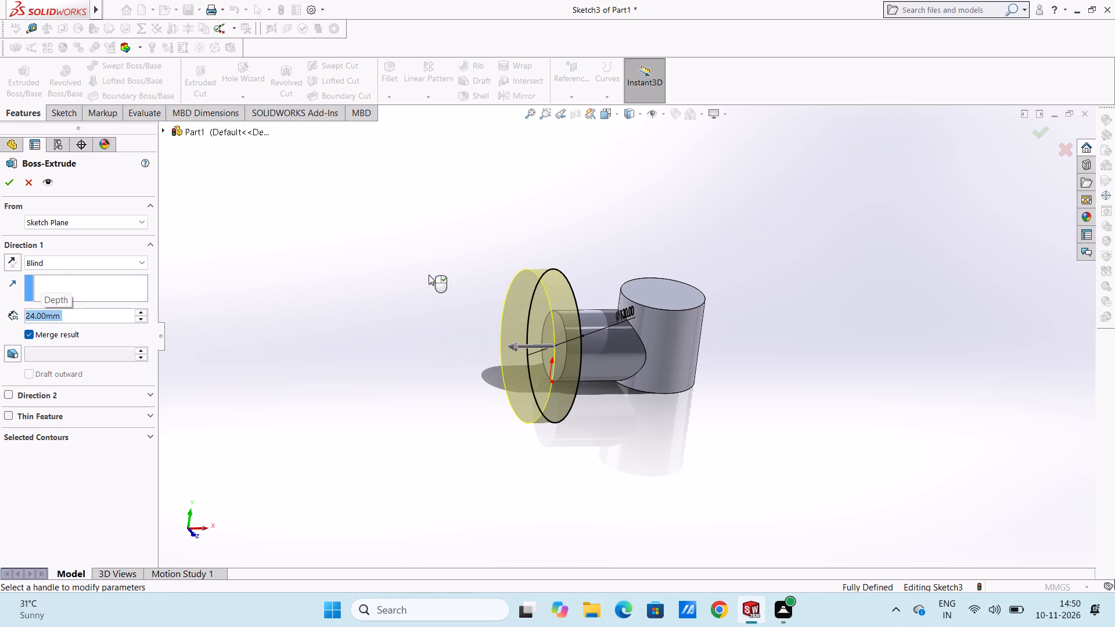
{"action": "left_click", "coordinate": [9, 266]}
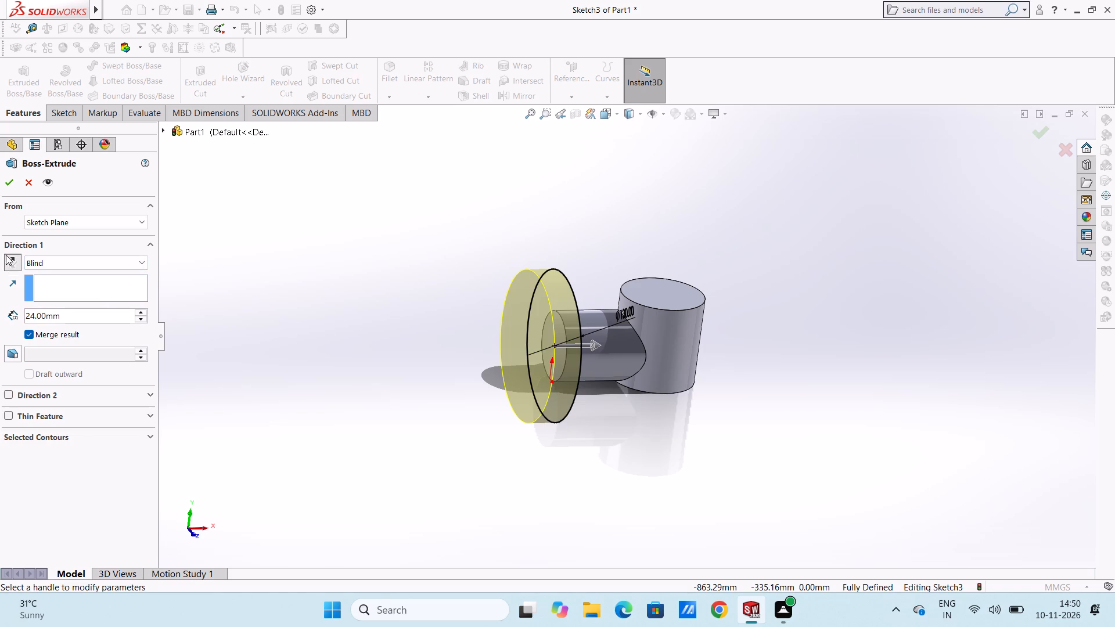
{"action": "left_click", "coordinate": [10, 180]}
{"action": "left_click", "coordinate": [334, 341]}
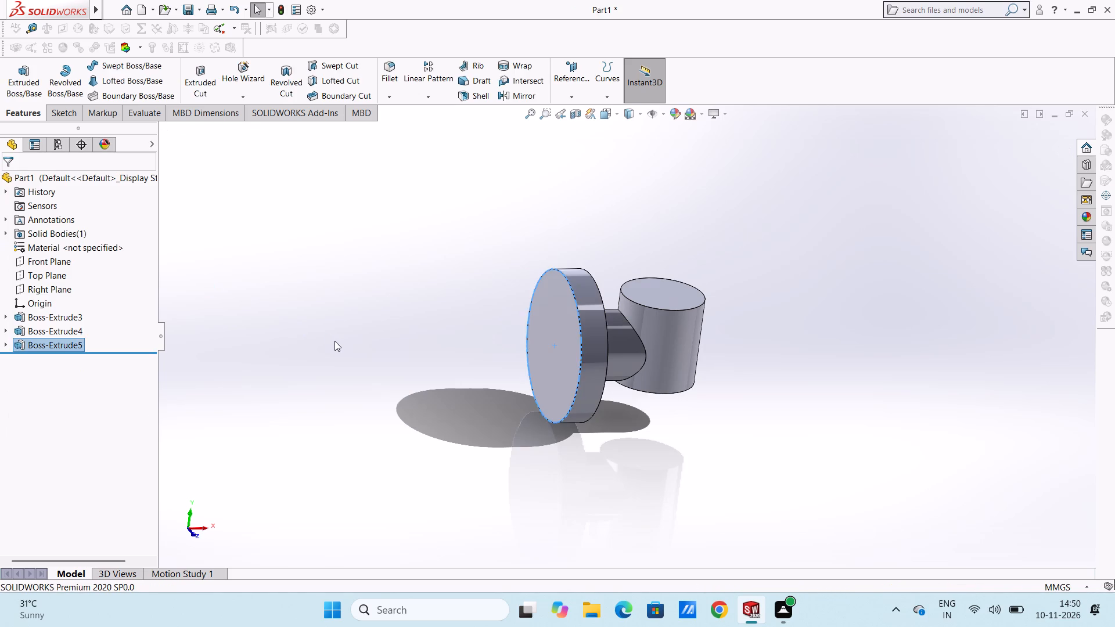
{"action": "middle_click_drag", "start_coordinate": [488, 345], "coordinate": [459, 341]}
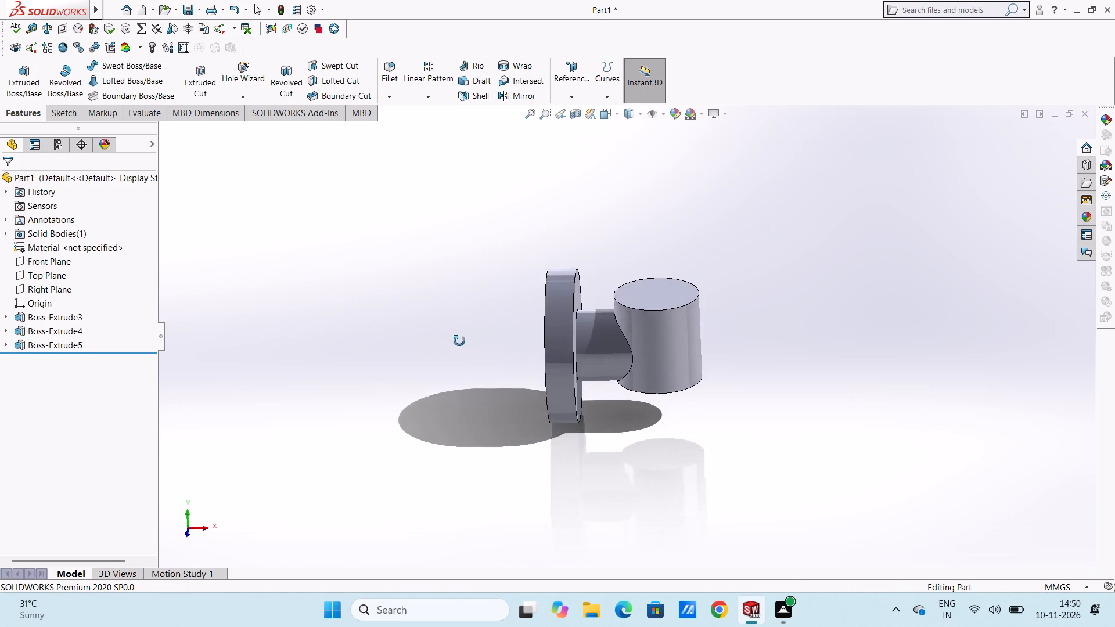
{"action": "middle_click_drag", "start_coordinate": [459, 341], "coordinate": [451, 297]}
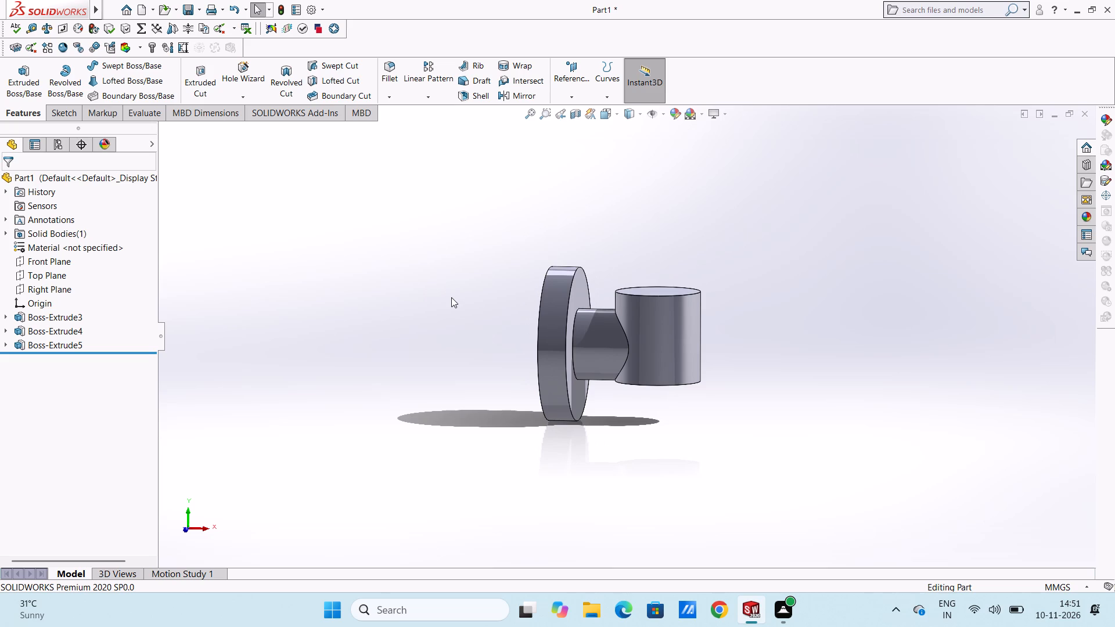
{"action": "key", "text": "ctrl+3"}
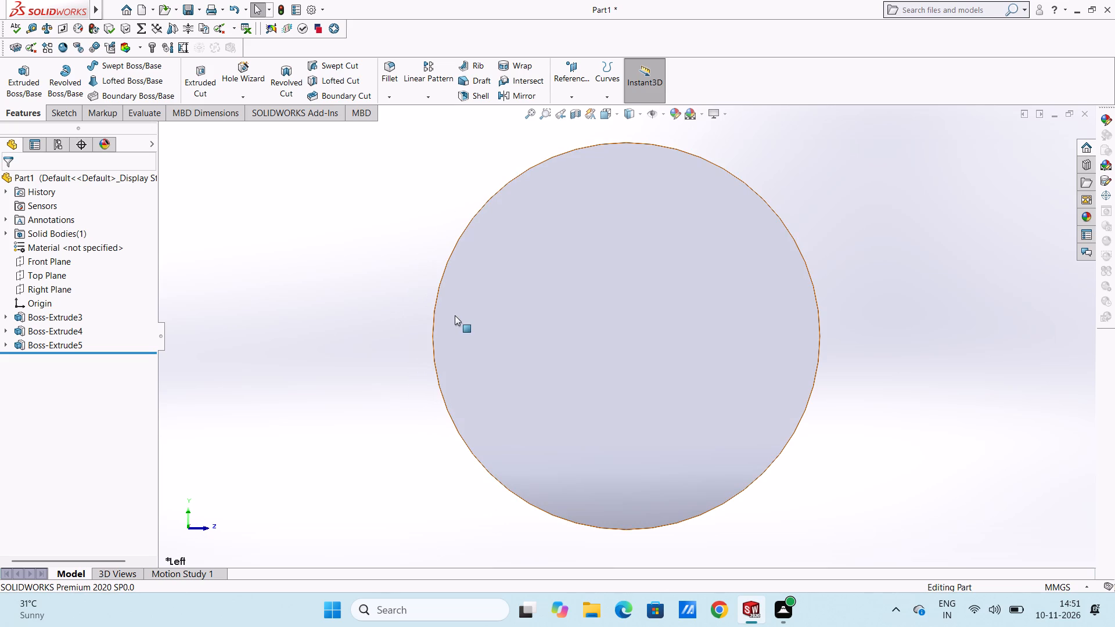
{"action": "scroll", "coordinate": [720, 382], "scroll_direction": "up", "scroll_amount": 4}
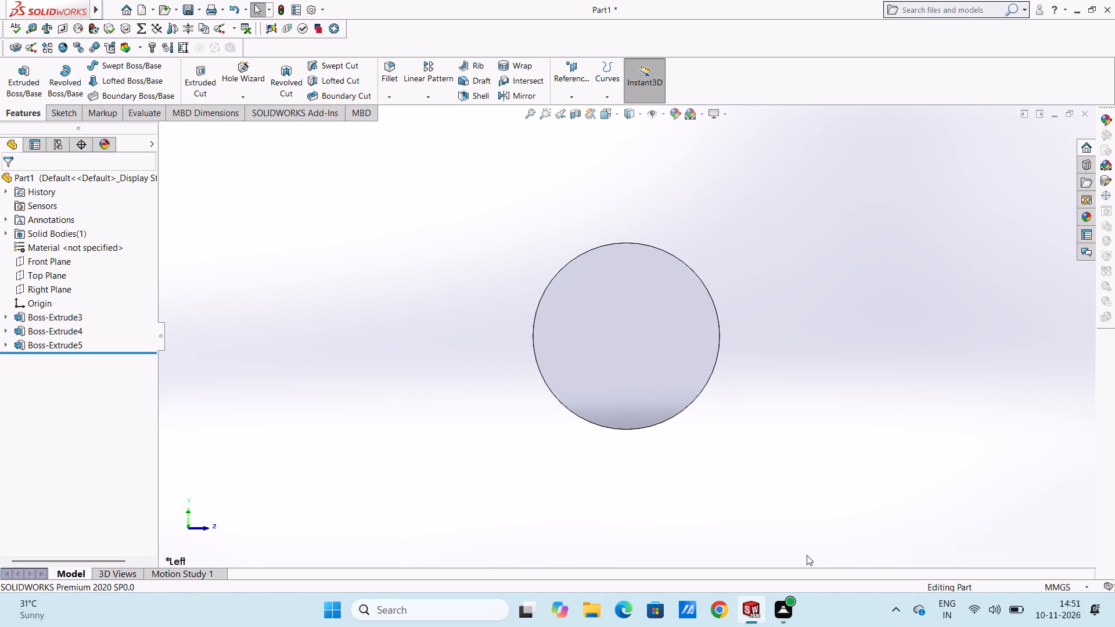
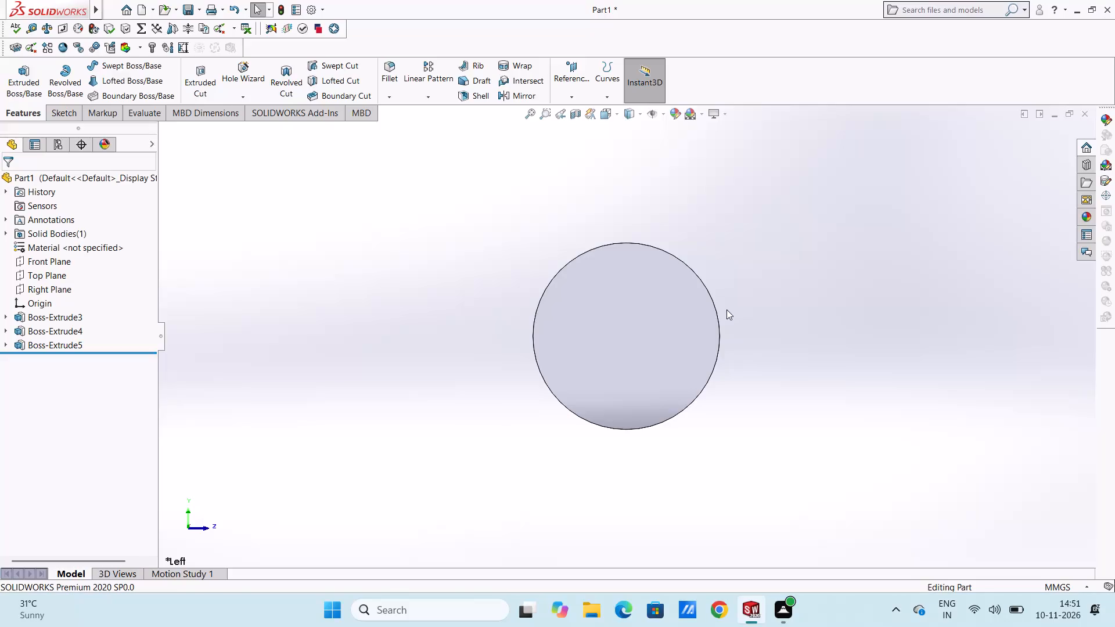
Sketch a circle about 75 mm in diameter on the flange's outer end face, centred on the flange axis.
{"action": "left_click", "coordinate": [605, 332]}
{"action": "left_click", "coordinate": [654, 297]}
{"action": "left_click", "coordinate": [706, 218]}
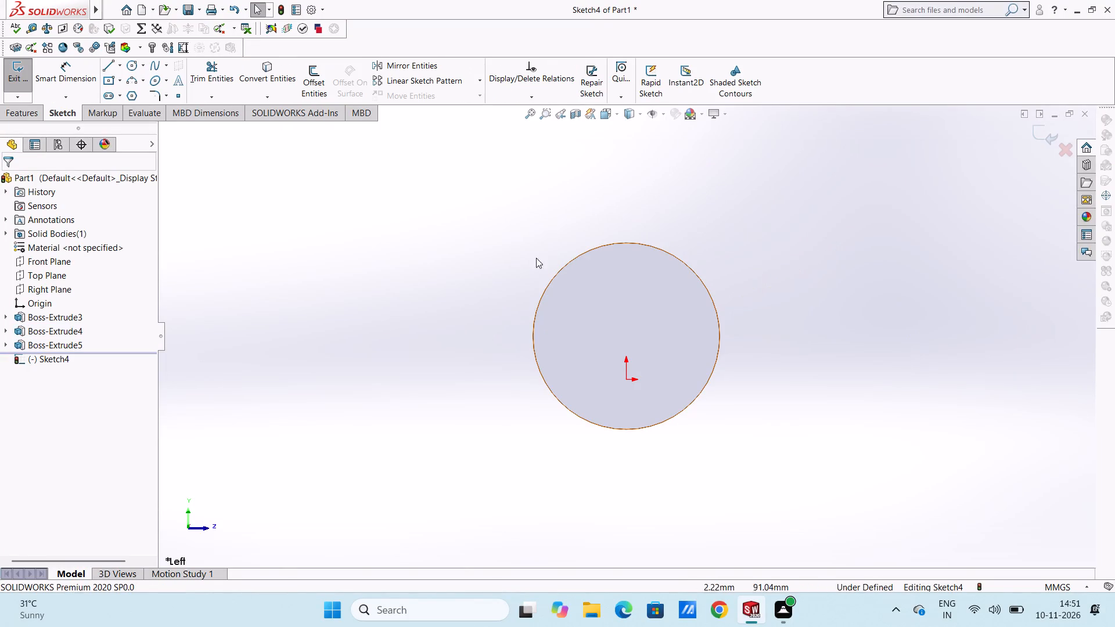
{"action": "left_click", "coordinate": [128, 66]}
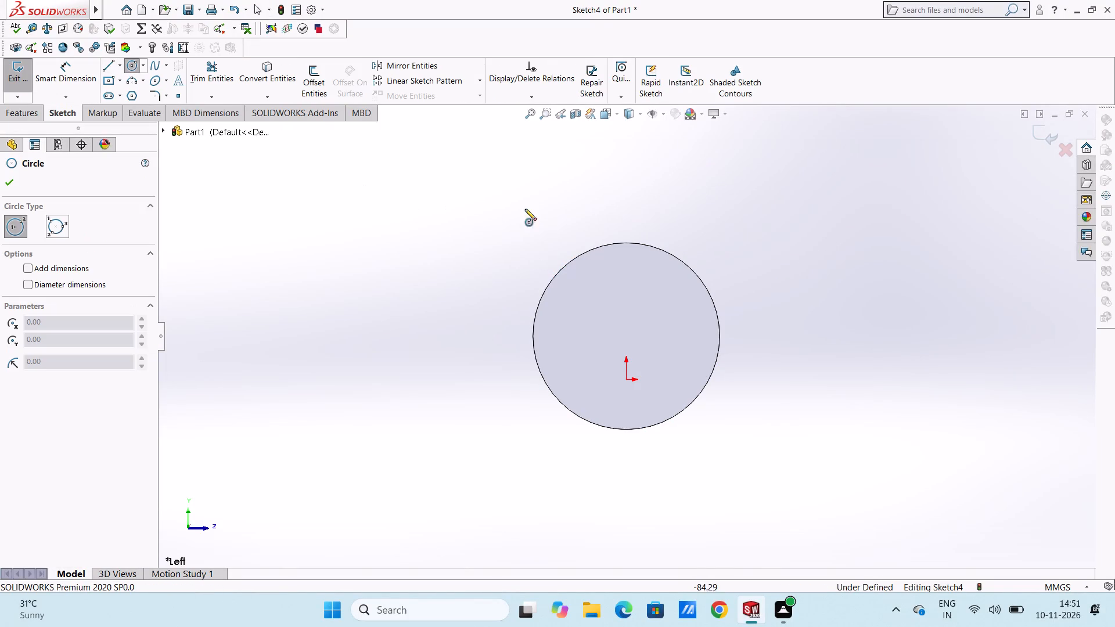
{"action": "left_click", "coordinate": [625, 335]}
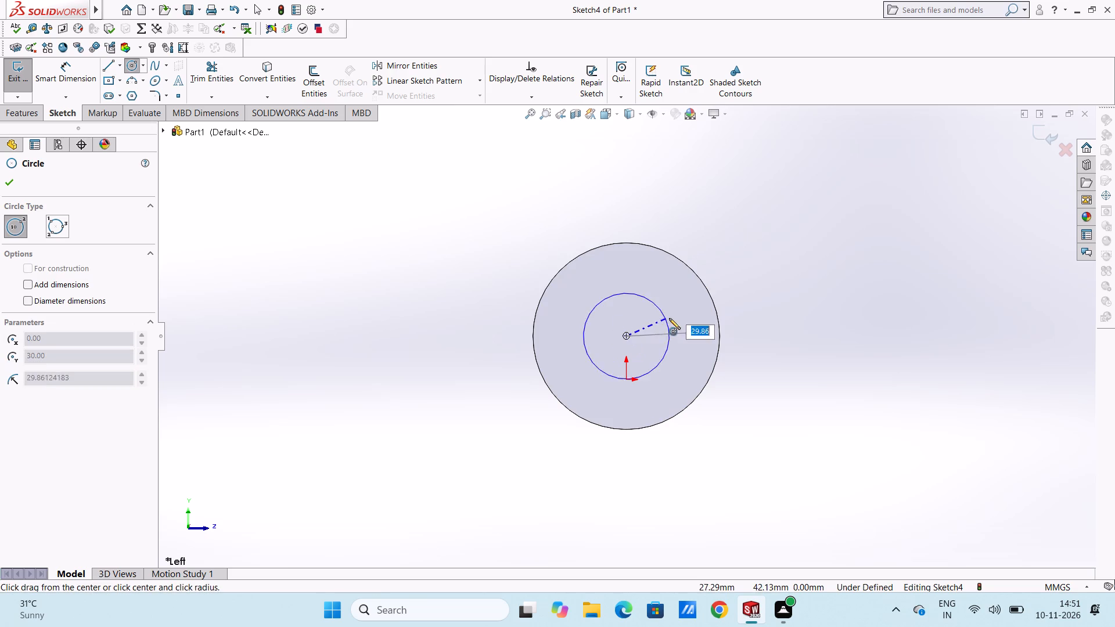
{"action": "left_click", "coordinate": [674, 312]}
{"action": "right_click", "coordinate": [792, 215]}
{"action": "left_click", "coordinate": [806, 222]}
{"action": "left_click_drag", "start_coordinate": [785, 218], "coordinate": [762, 212]}
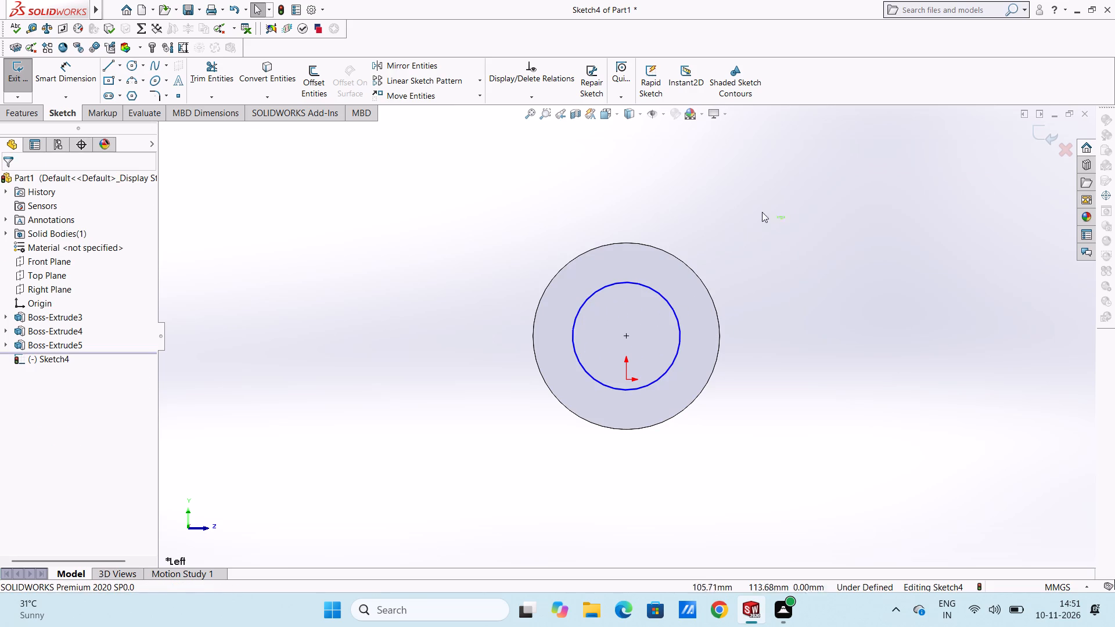
{"action": "left_click_drag", "start_coordinate": [762, 212], "coordinate": [754, 211]}
Dimension the new concentric circle's diameter to 90 mm.
{"action": "left_click", "coordinate": [78, 74]}
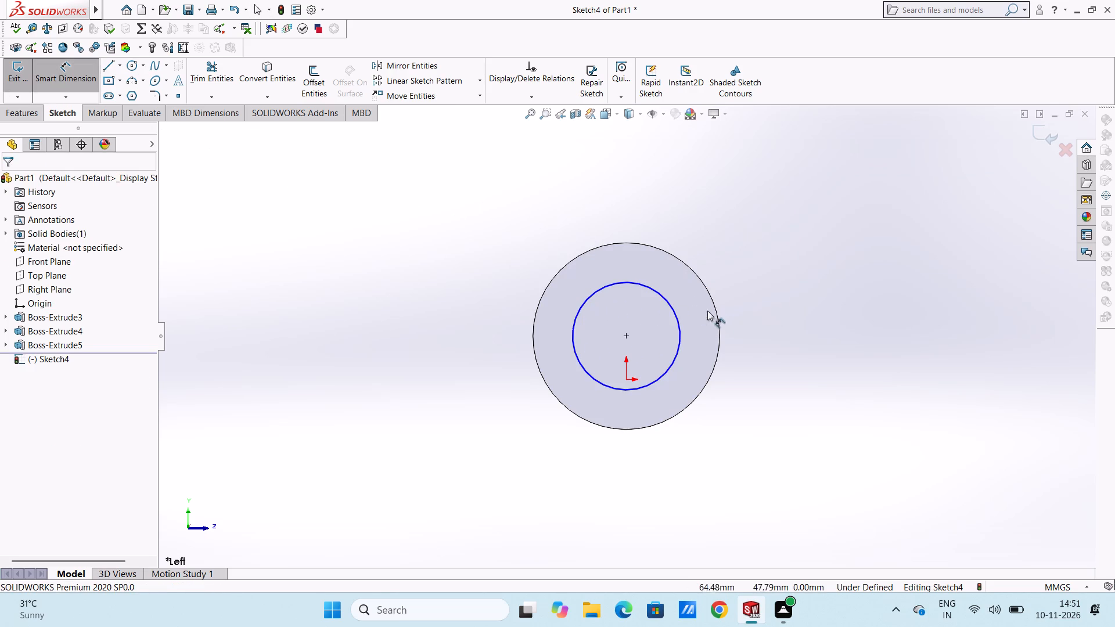
{"action": "left_click", "coordinate": [671, 303]}
{"action": "left_click", "coordinate": [875, 229]}
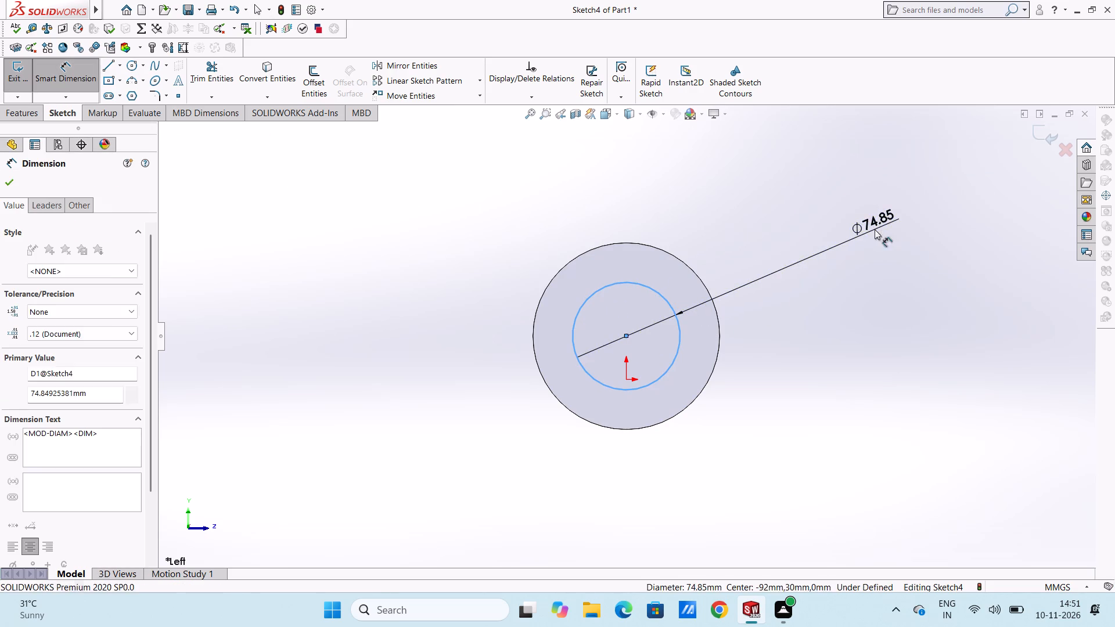
{"action": "type", "text": "90"}
{"action": "key", "text": "Return"}
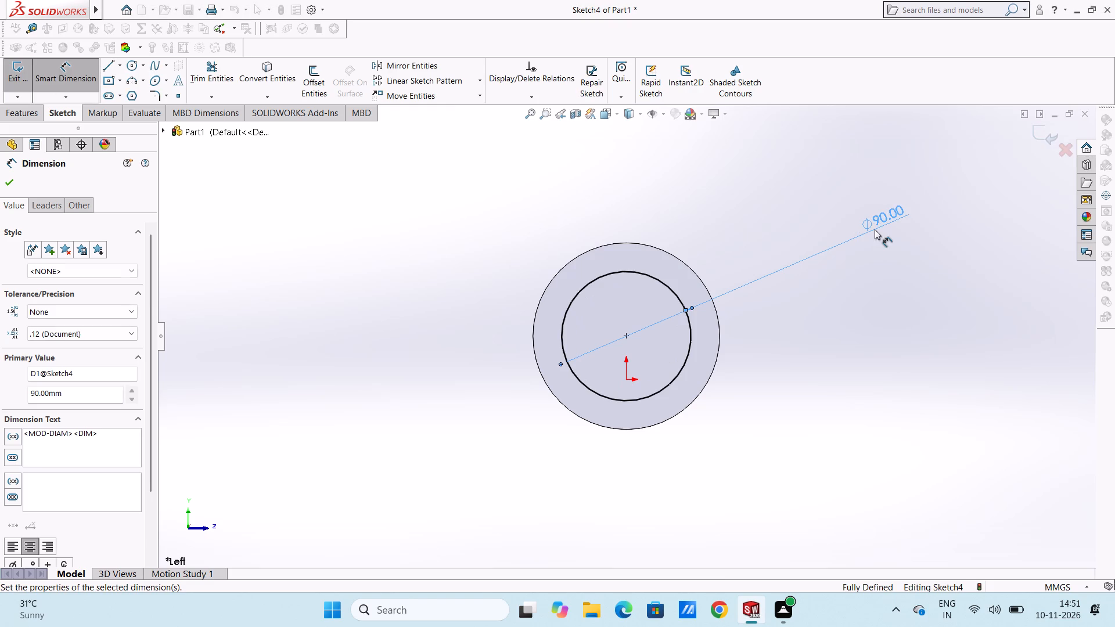
{"action": "left_click", "coordinate": [369, 291]}
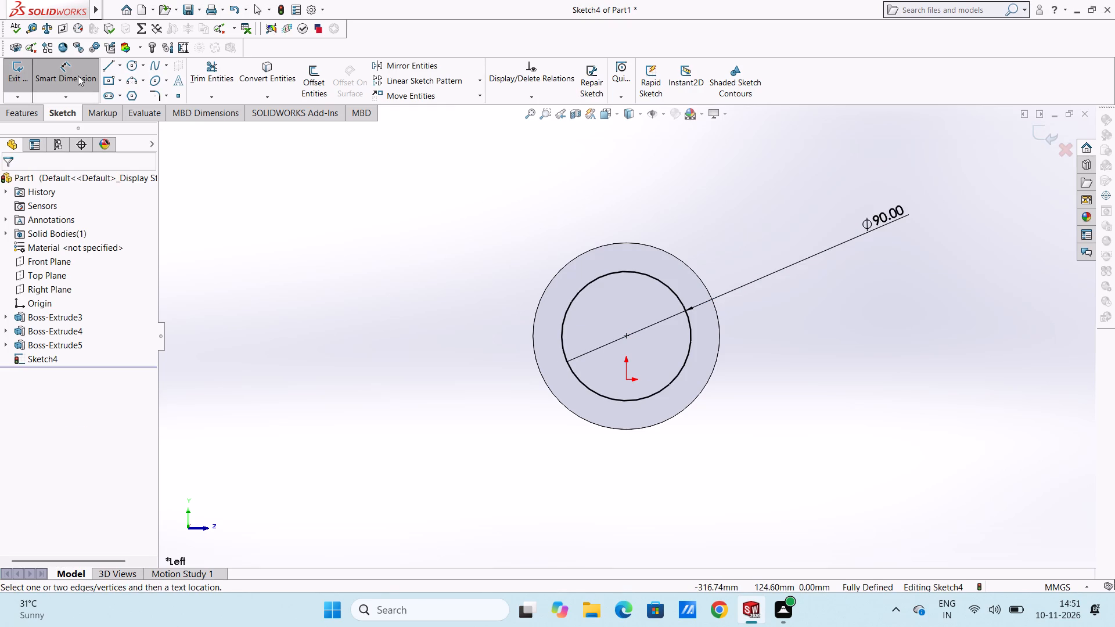
{"action": "left_click", "coordinate": [78, 75]}
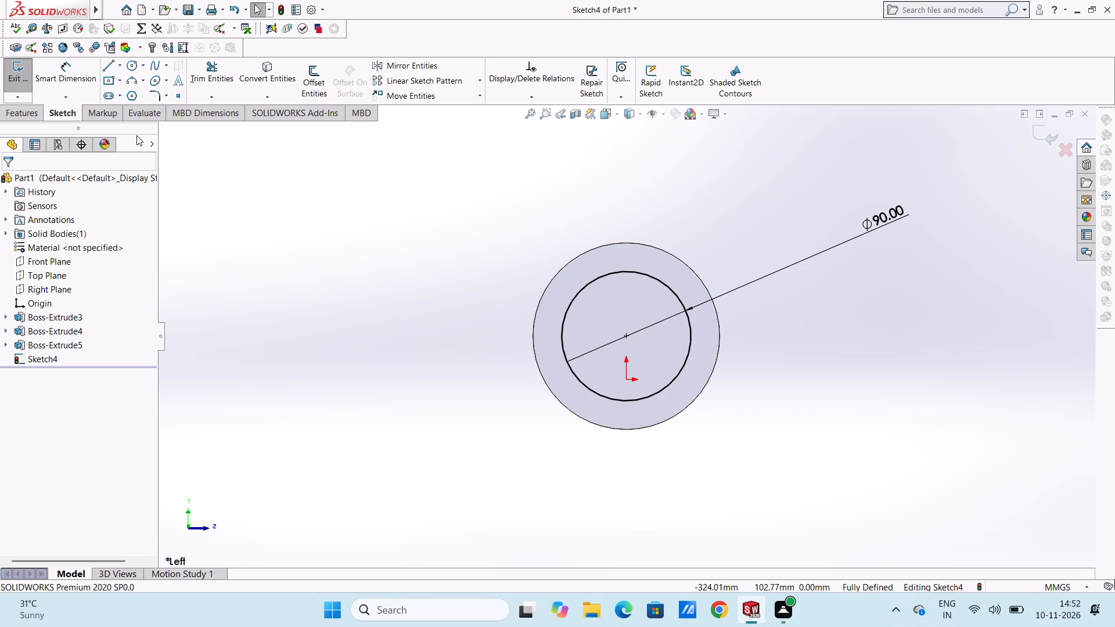
Sketch a circle about 21 mm in diameter centred on the uppermost point of the 90 mm circle.
{"action": "left_click", "coordinate": [129, 65]}
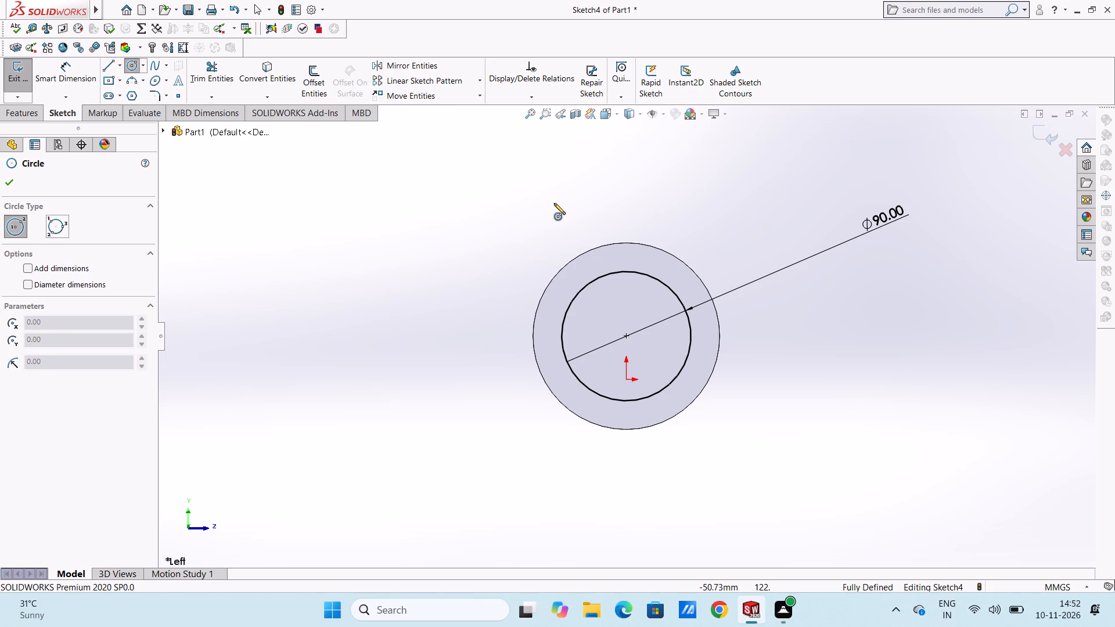
{"action": "left_click", "coordinate": [627, 271]}
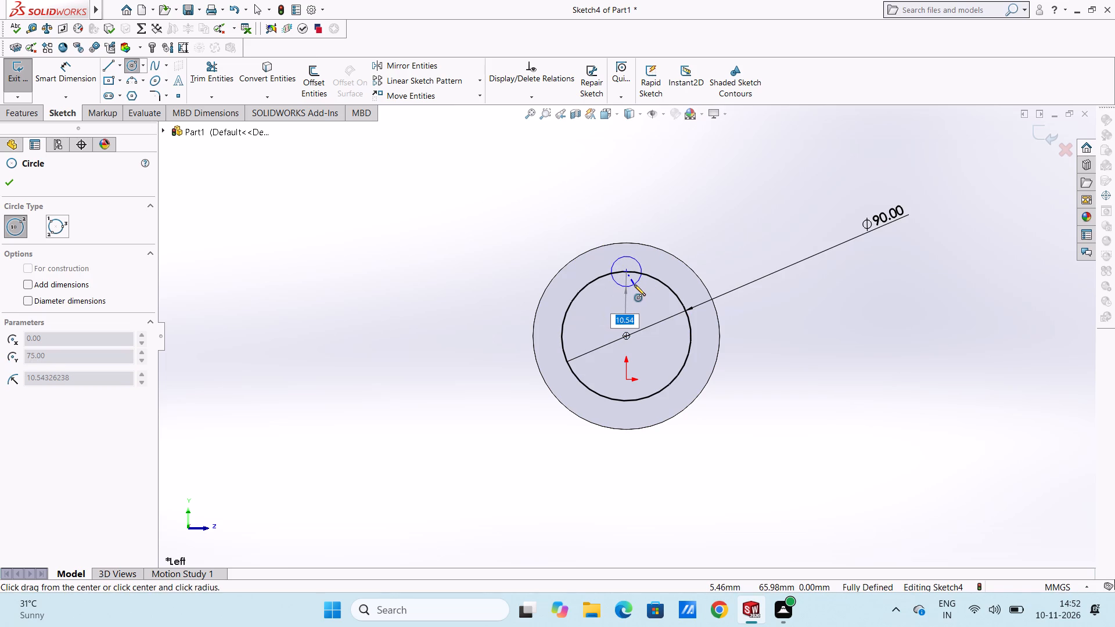
{"action": "left_click", "coordinate": [634, 284]}
{"action": "right_click", "coordinate": [737, 171]}
{"action": "double_click", "coordinate": [753, 179]}
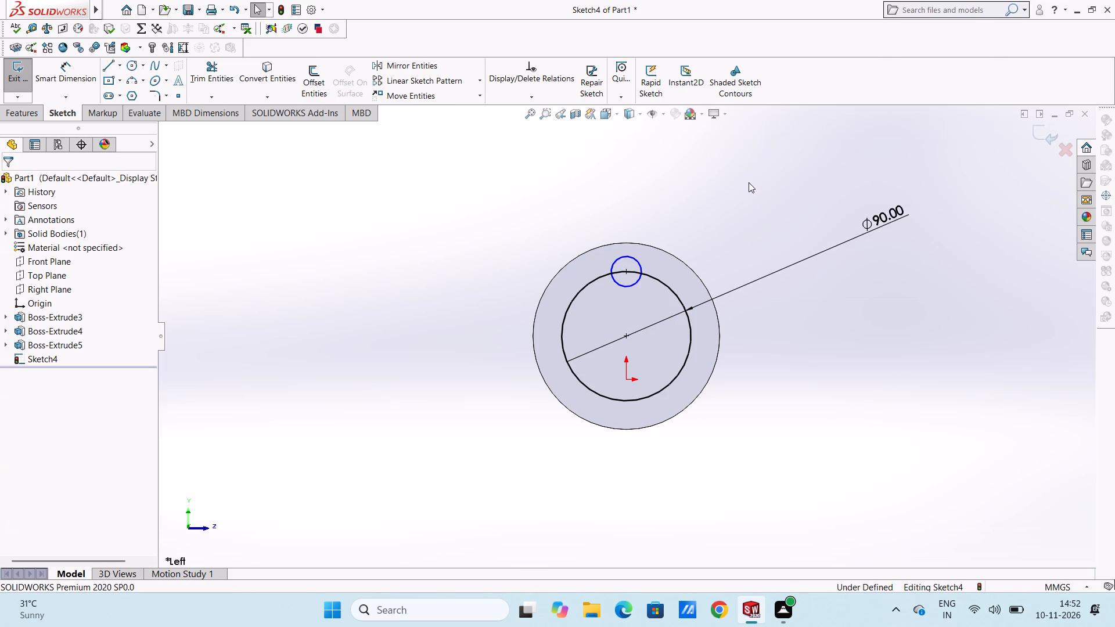
{"action": "right_click_drag", "start_coordinate": [740, 198], "coordinate": [674, 212]}
{"action": "middle_click_drag", "start_coordinate": [729, 203], "coordinate": [674, 212]}
{"action": "left_click", "coordinate": [870, 316]}
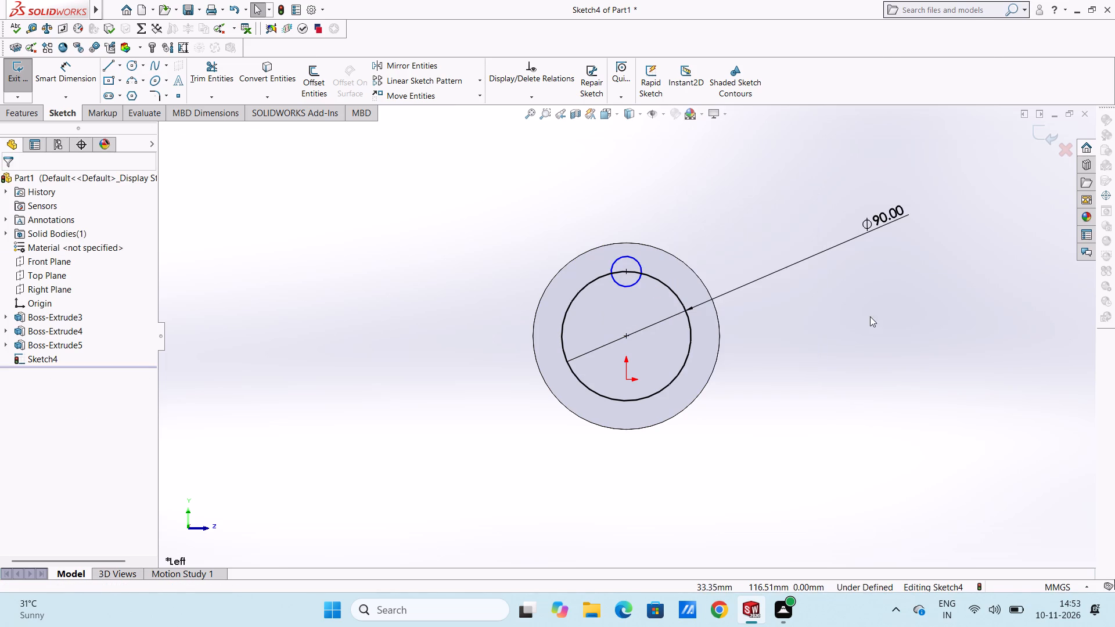
Examine the flange, side boss and the two sketched circles from several angles.
{"action": "middle_click_drag", "start_coordinate": [748, 222], "coordinate": [580, 246]}
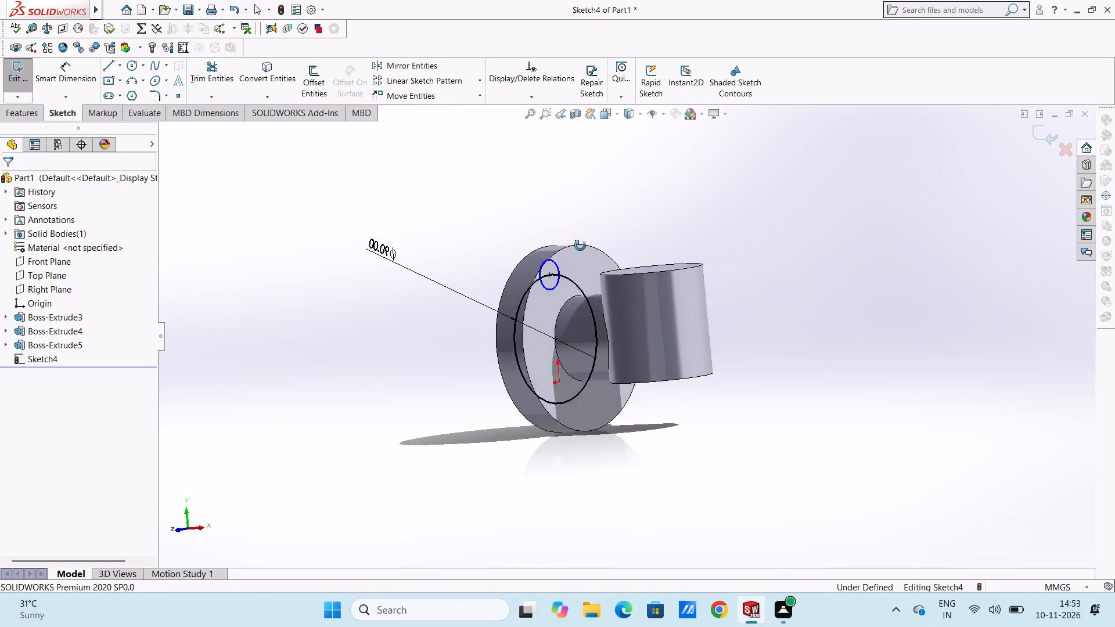
{"action": "middle_click_drag", "start_coordinate": [580, 246], "coordinate": [585, 248]}
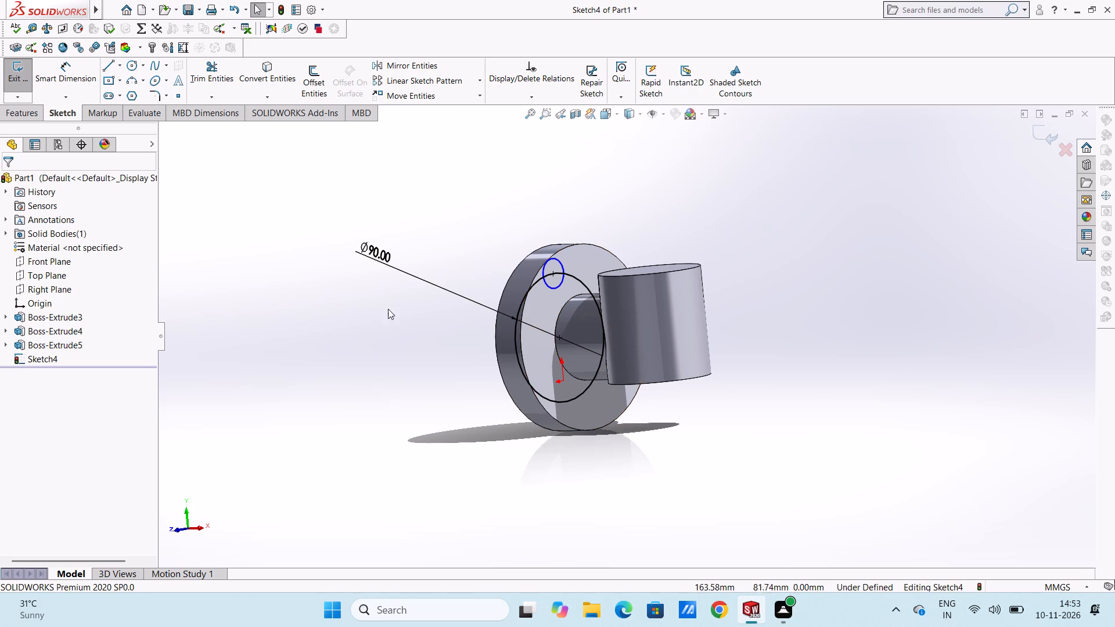
{"action": "middle_click_drag", "start_coordinate": [394, 344], "coordinate": [380, 313]}
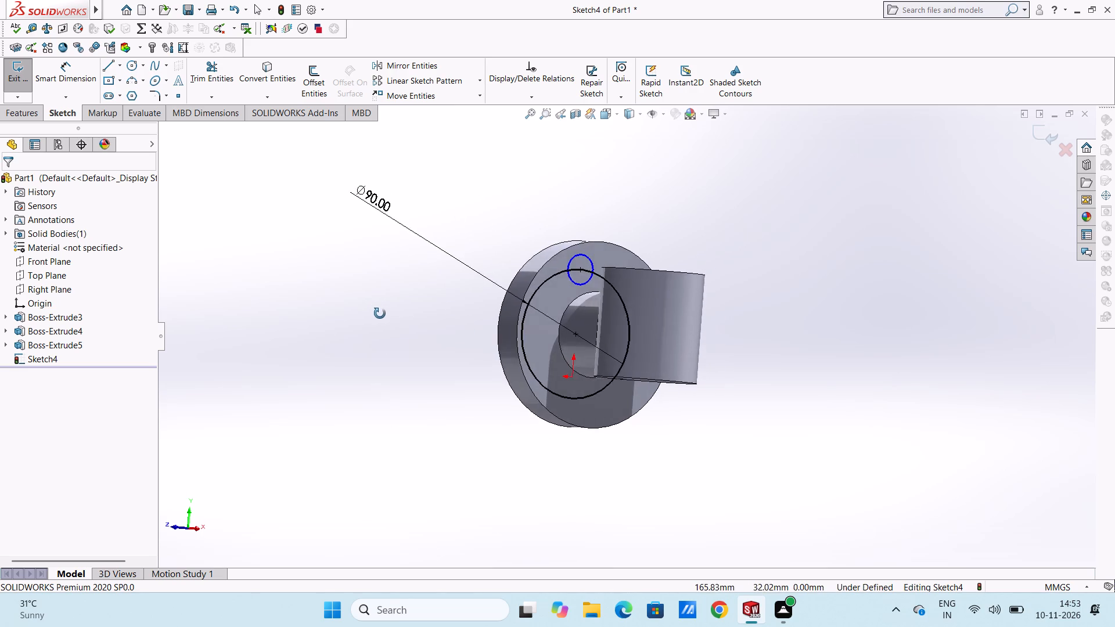
{"action": "middle_click_drag", "start_coordinate": [380, 313], "coordinate": [442, 317]}
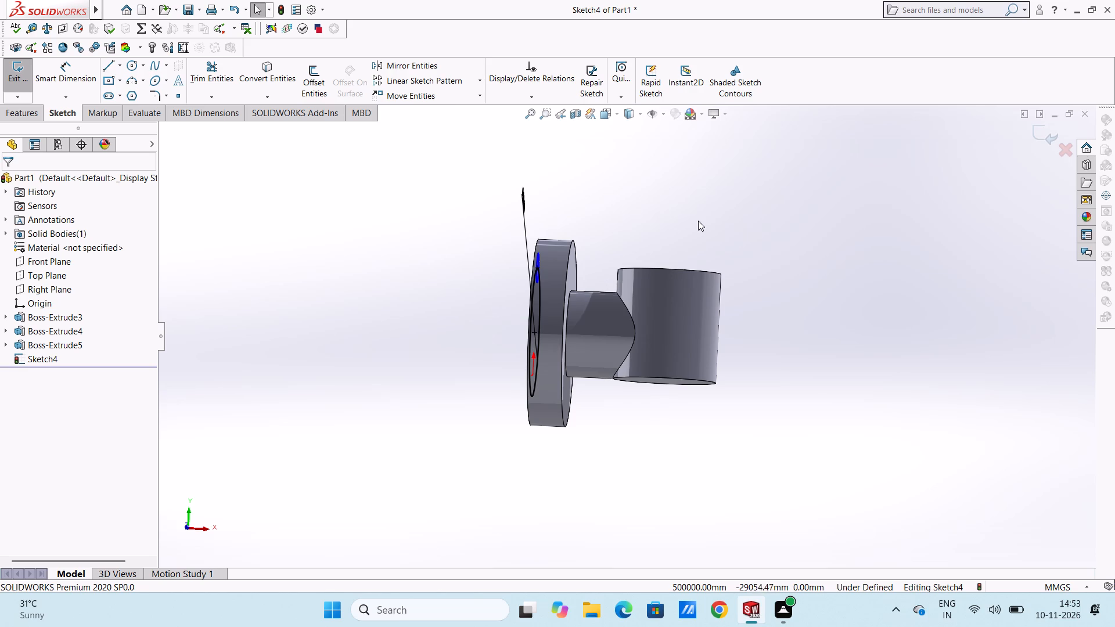
{"action": "scroll", "coordinate": [698, 221], "scroll_direction": "up", "scroll_amount": 2}
{"action": "middle_click_drag", "start_coordinate": [704, 230], "coordinate": [861, 269]}
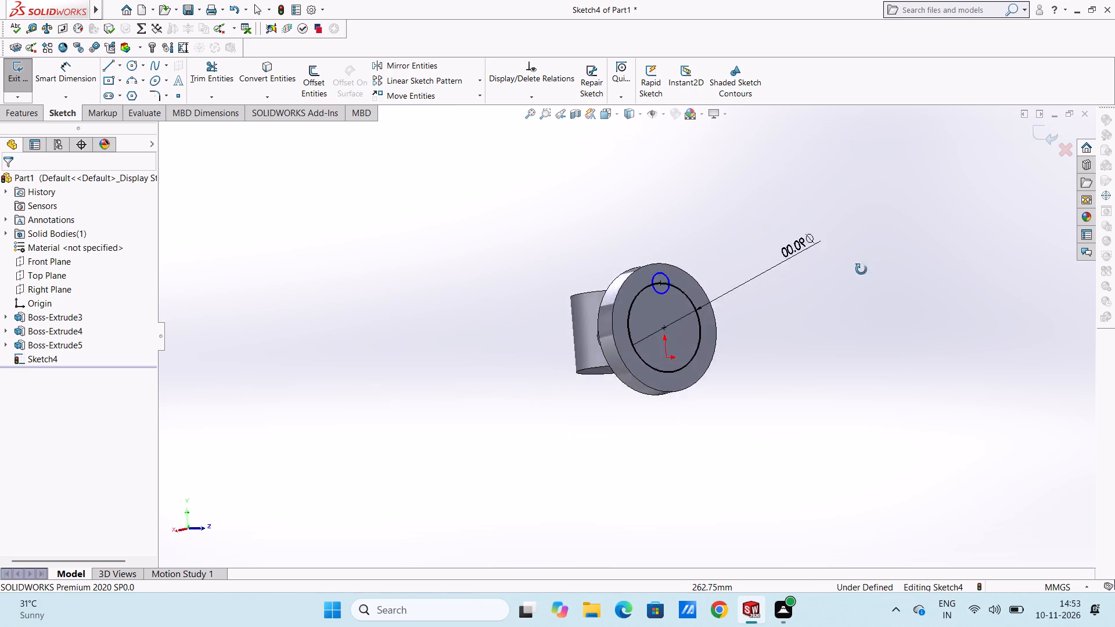
{"action": "middle_click_drag", "start_coordinate": [861, 269], "coordinate": [740, 272]}
{"action": "scroll", "coordinate": [582, 255], "scroll_direction": "down", "scroll_amount": 6}
{"action": "middle_click_drag", "start_coordinate": [622, 313], "coordinate": [628, 275]}
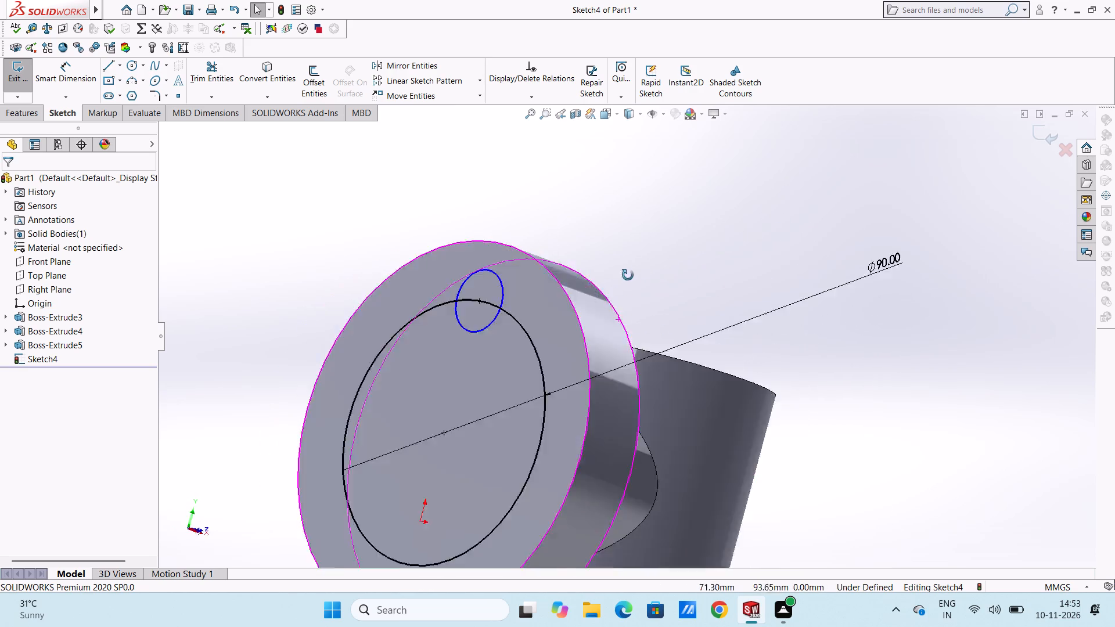
{"action": "middle_click_drag", "start_coordinate": [628, 275], "coordinate": [632, 284]}
{"action": "scroll", "coordinate": [560, 335], "scroll_direction": "down", "scroll_amount": 2}
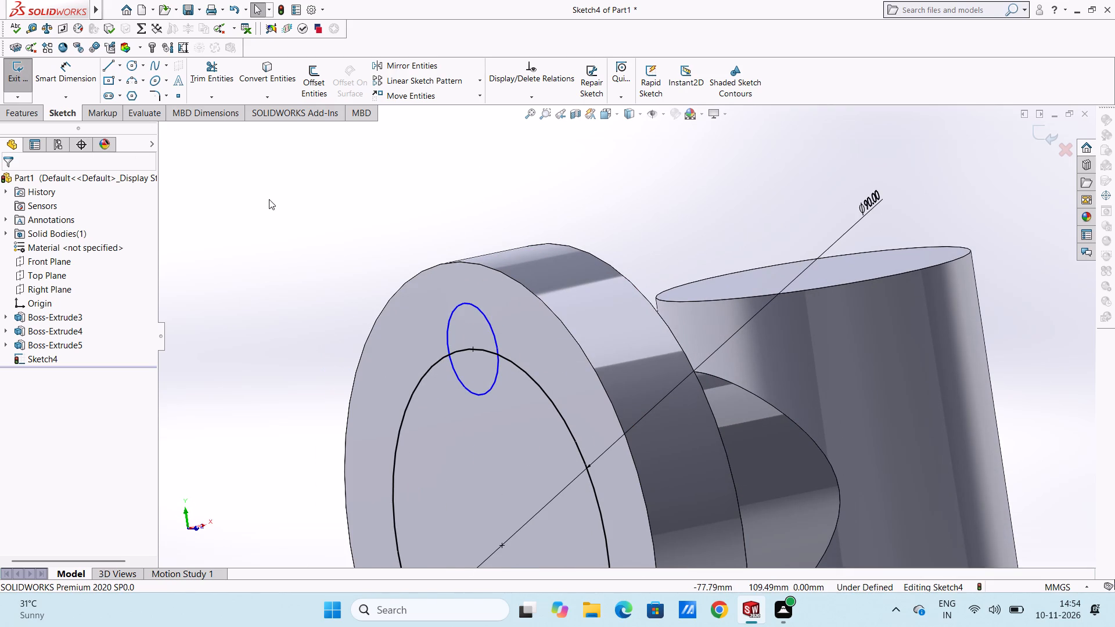
Dimension the small circle's diameter to 20 mm.
{"action": "key", "text": "ctrl+3"}
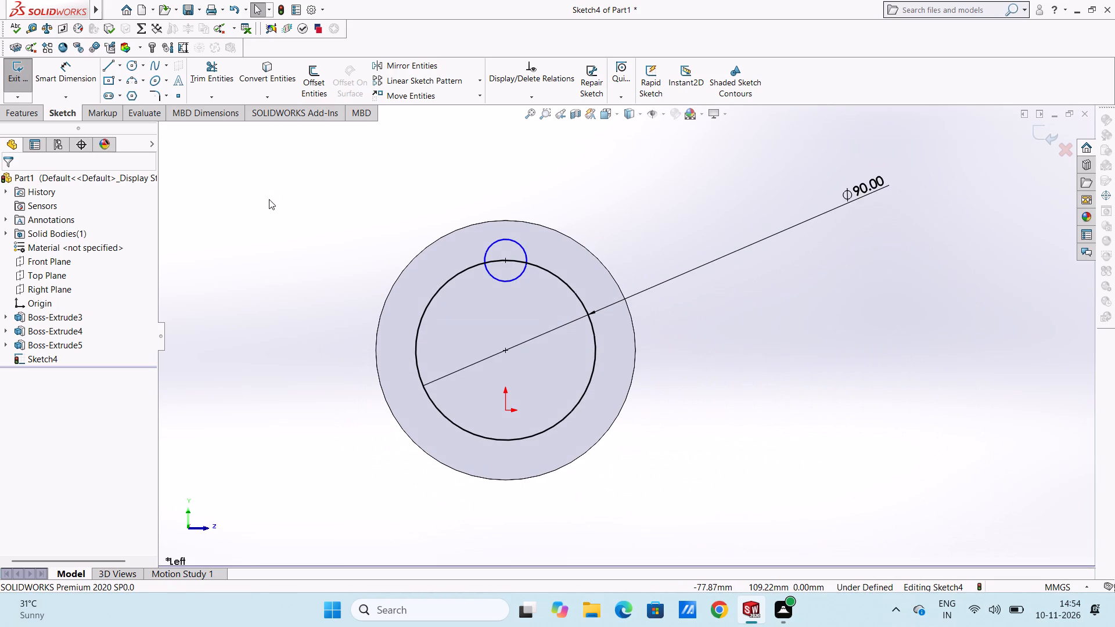
{"action": "left_click", "coordinate": [82, 82]}
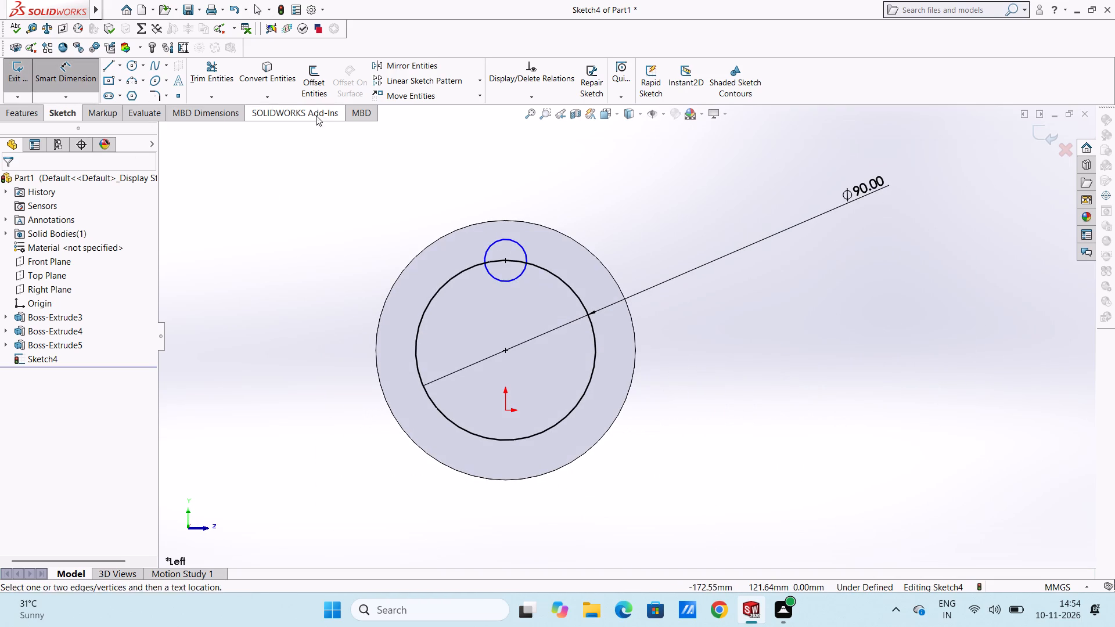
{"action": "scroll", "coordinate": [557, 201], "scroll_direction": "down", "scroll_amount": 4}
{"action": "left_click", "coordinate": [499, 326]}
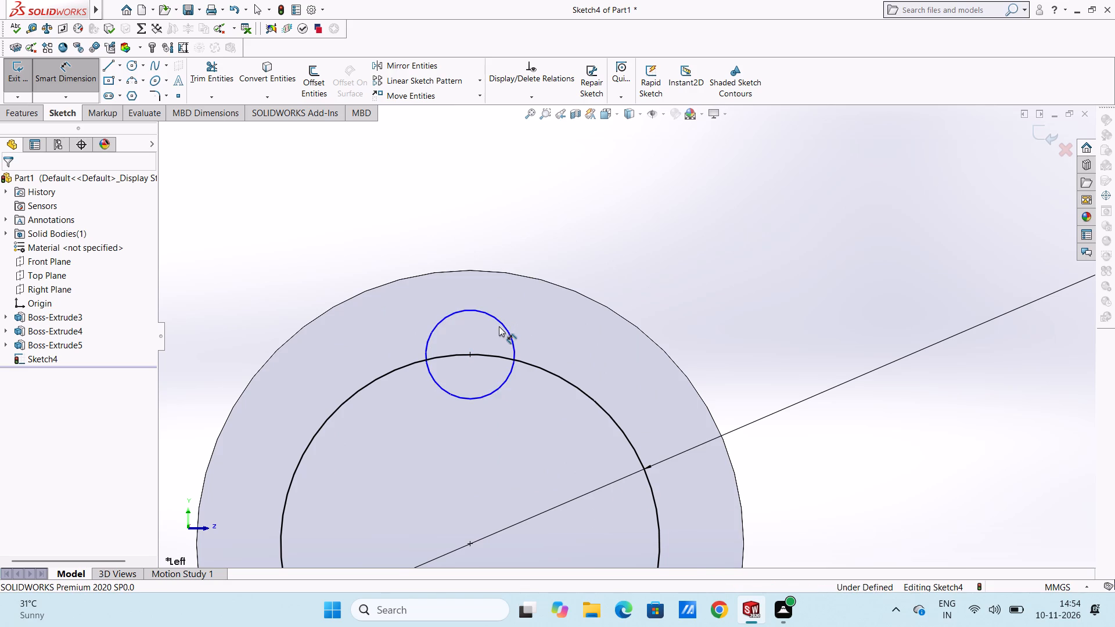
{"action": "left_click", "coordinate": [501, 324]}
{"action": "left_click", "coordinate": [783, 219]}
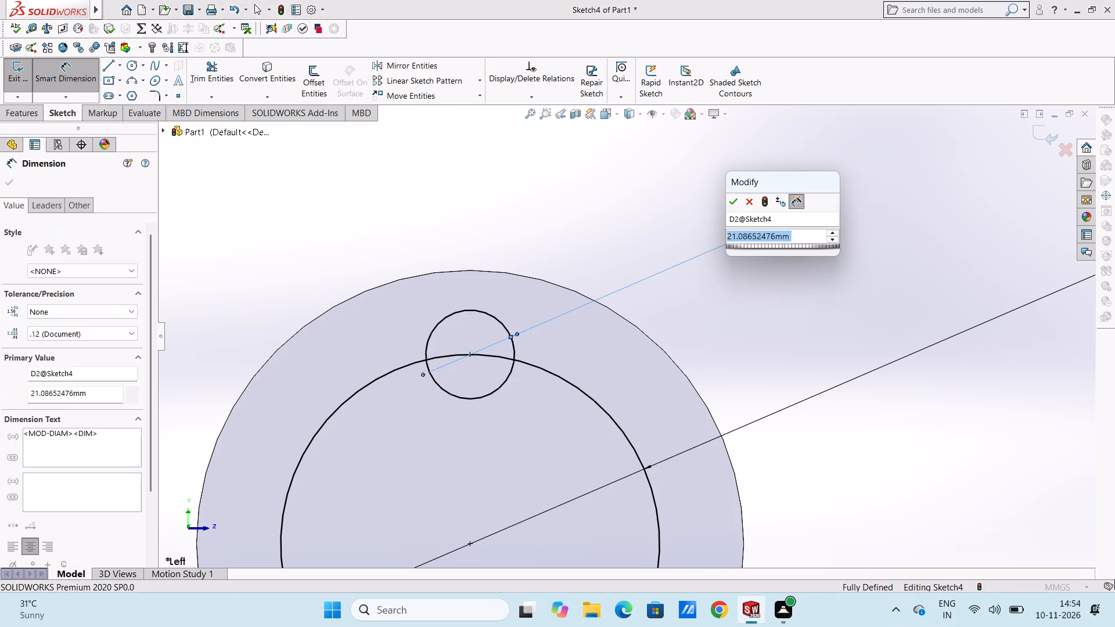
{"action": "type", "text": "20"}
{"action": "key", "text": "Return"}
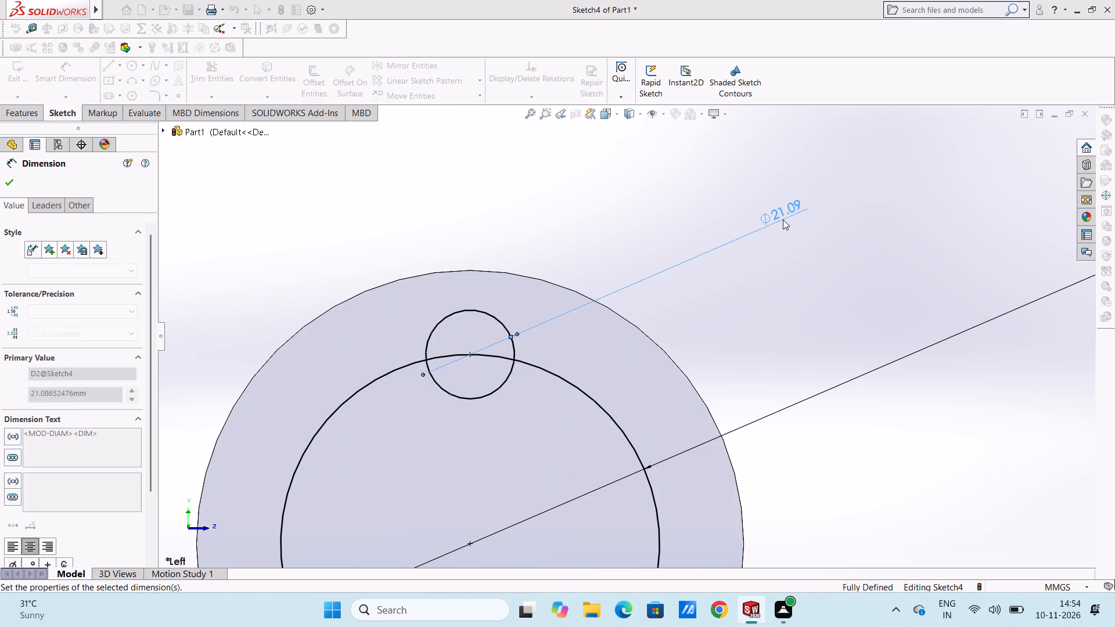
{"action": "left_click", "coordinate": [588, 222]}
{"action": "scroll", "coordinate": [825, 372], "scroll_direction": "up", "scroll_amount": 5}
{"action": "middle_click_drag", "start_coordinate": [807, 372], "coordinate": [628, 381]}
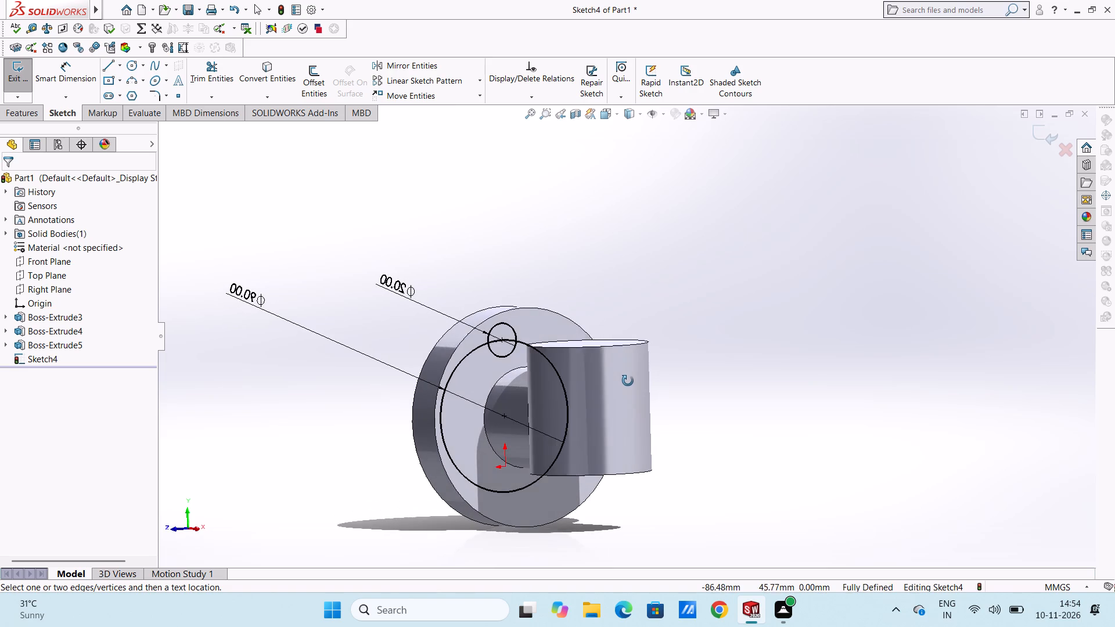
{"action": "middle_click_drag", "start_coordinate": [628, 381], "coordinate": [641, 377]}
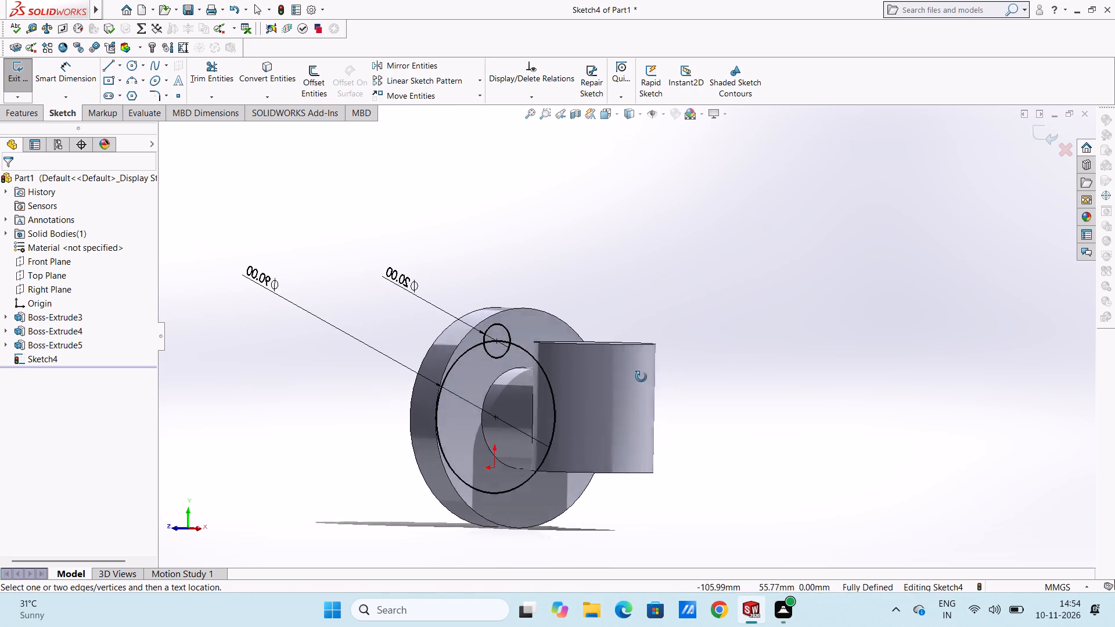
{"action": "middle_click_drag", "start_coordinate": [641, 377], "coordinate": [635, 394]}
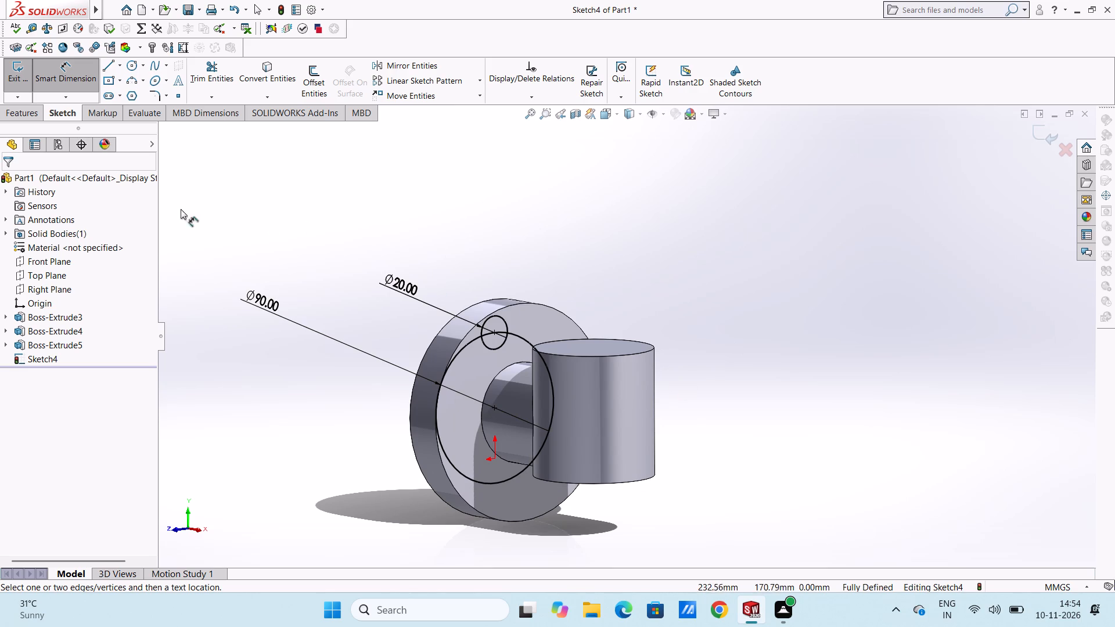
{"action": "left_click", "coordinate": [72, 86]}
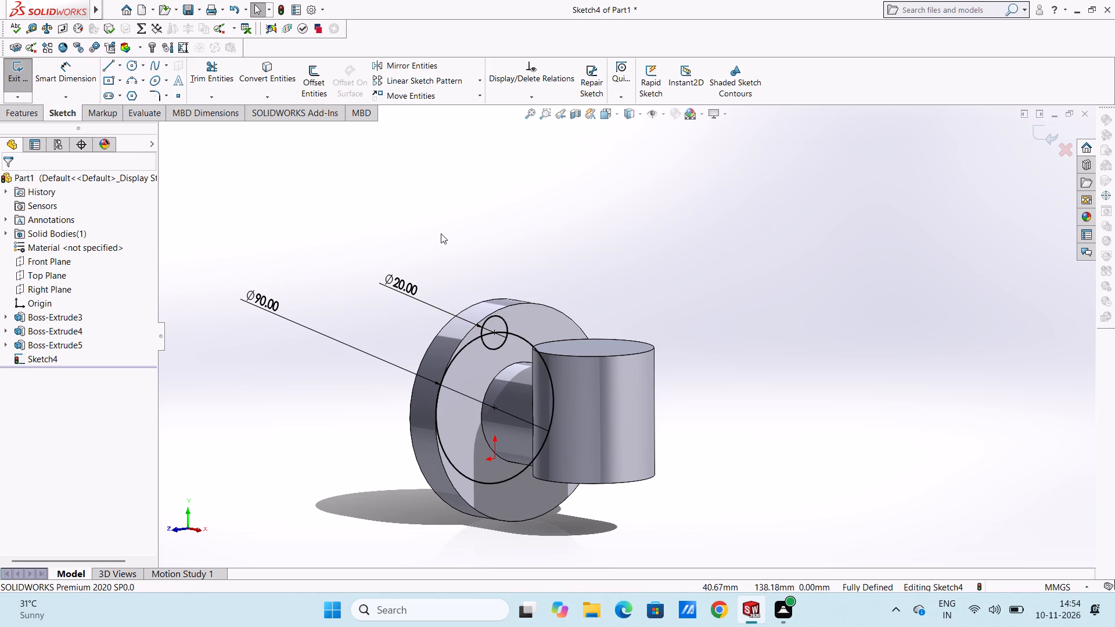
Delete the 90 mm circle from the flange face sketch, along with its diameter dimension.
{"action": "key", "text": "ctrl+3"}
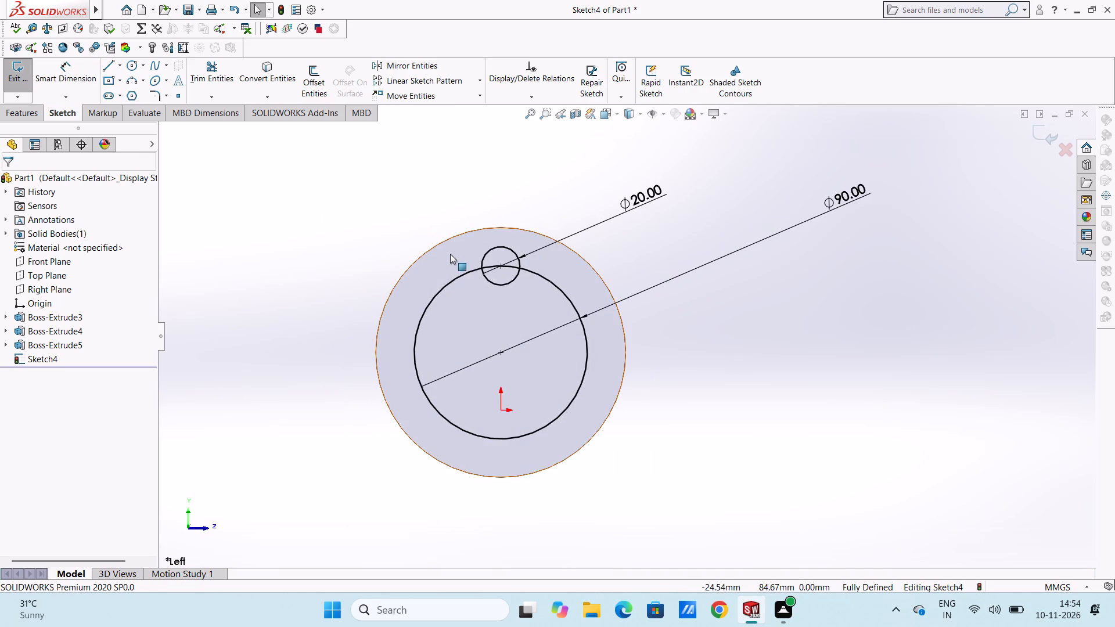
{"action": "left_click", "coordinate": [437, 299]}
{"action": "right_click", "coordinate": [311, 235]}
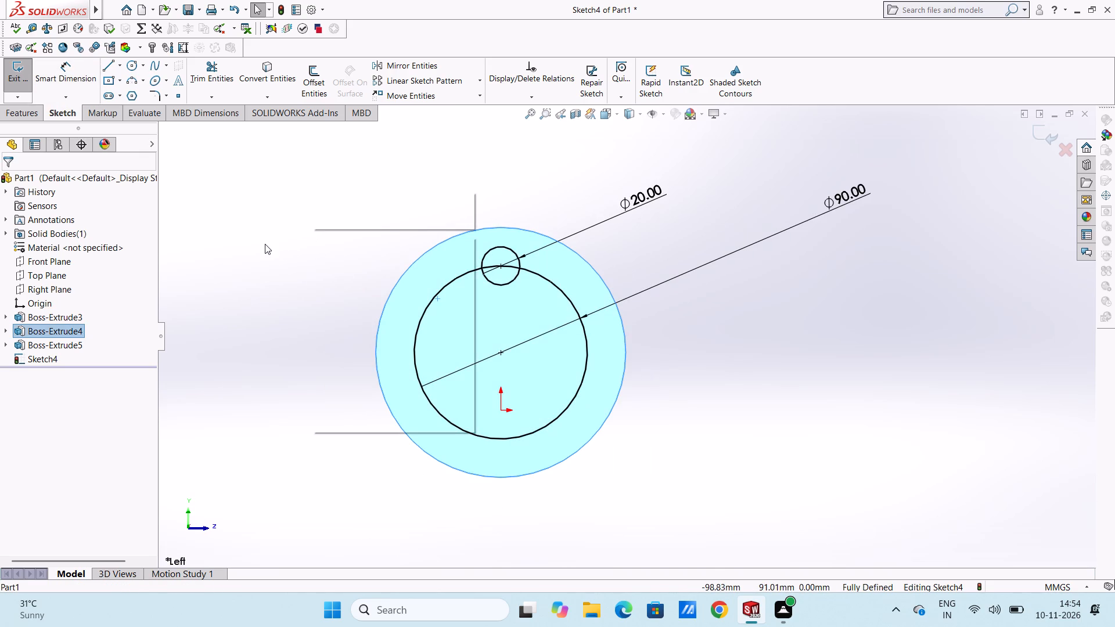
{"action": "left_click", "coordinate": [265, 244]}
{"action": "left_click", "coordinate": [430, 304]}
{"action": "right_click", "coordinate": [300, 247]}
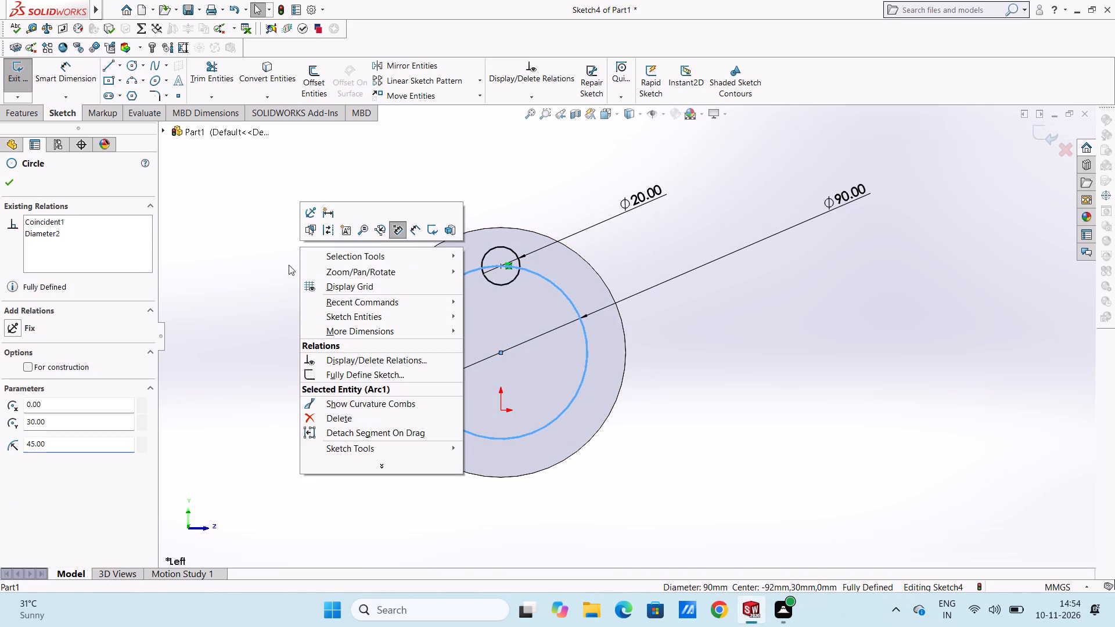
{"action": "left_click", "coordinate": [338, 420]}
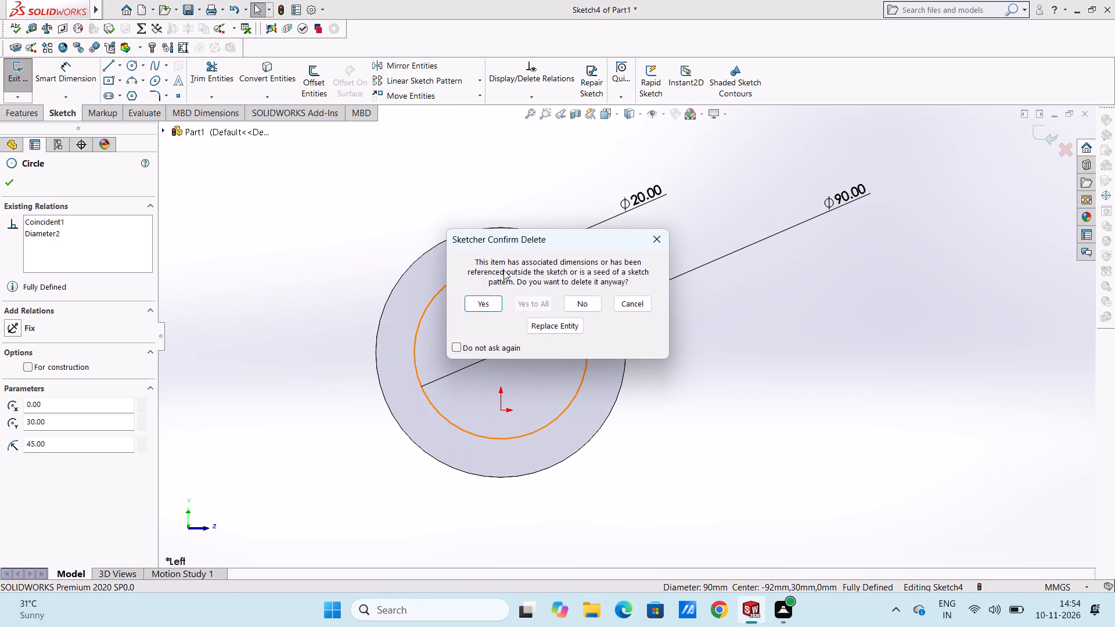
{"action": "left_click", "coordinate": [485, 299]}
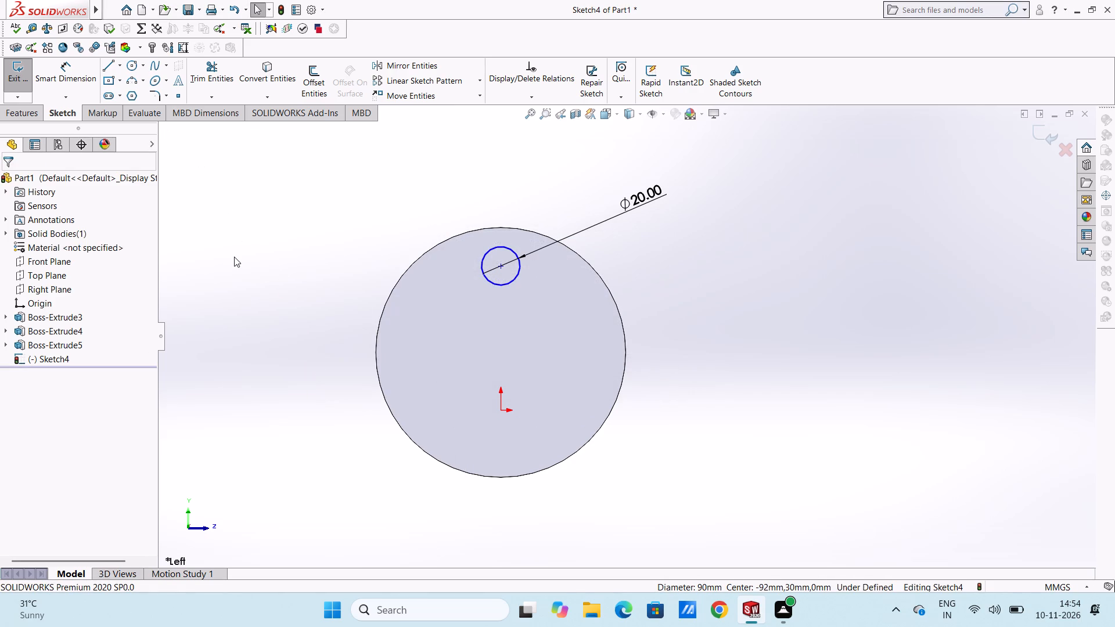
Add a vertical relation between the origin and the centre of the 20 mm circle.
{"action": "left_click", "coordinate": [500, 410]}
{"action": "left_click", "coordinate": [501, 268], "text": "ctrl"}
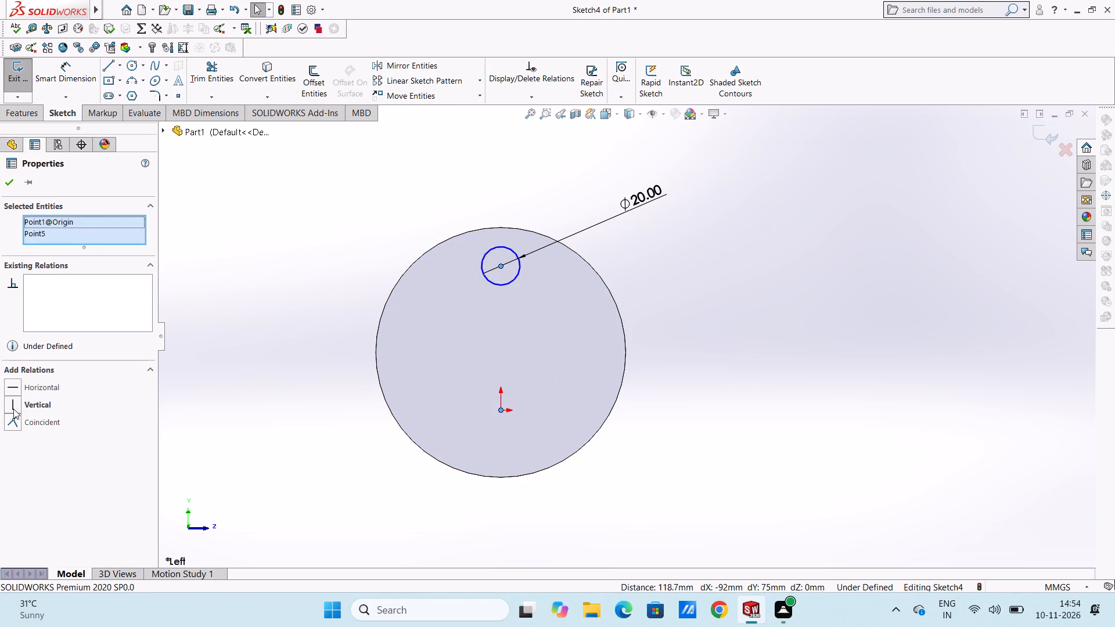
{"action": "left_click", "coordinate": [9, 406]}
{"action": "left_click", "coordinate": [309, 275]}
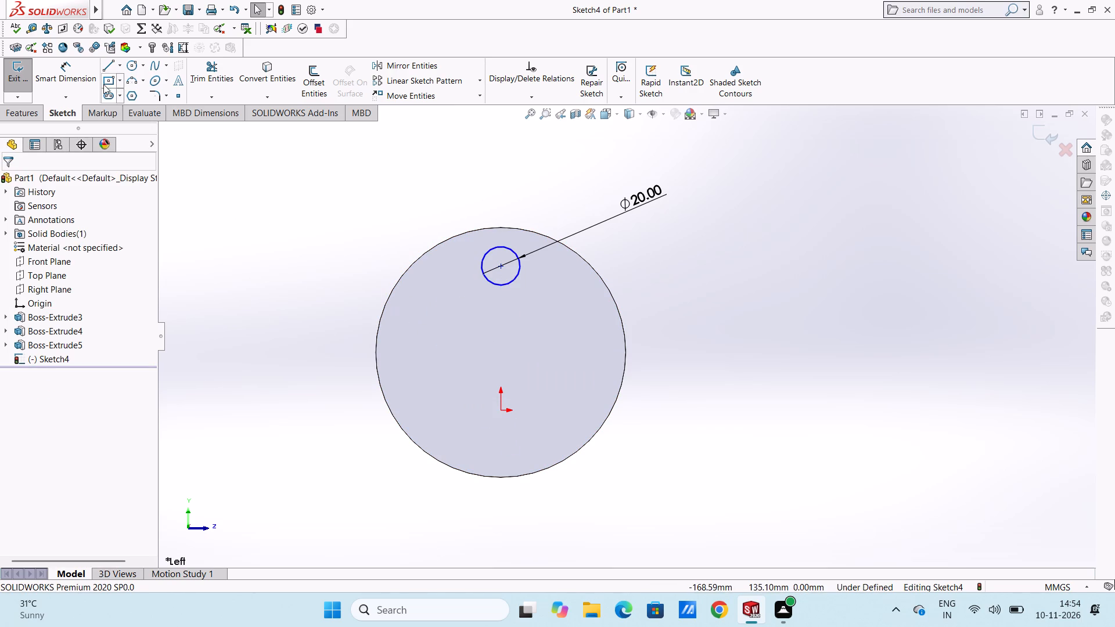
Dimension the vertical distance from the origin to the centre of the 20 mm circle.
{"action": "left_click", "coordinate": [69, 63]}
{"action": "left_click", "coordinate": [502, 265]}
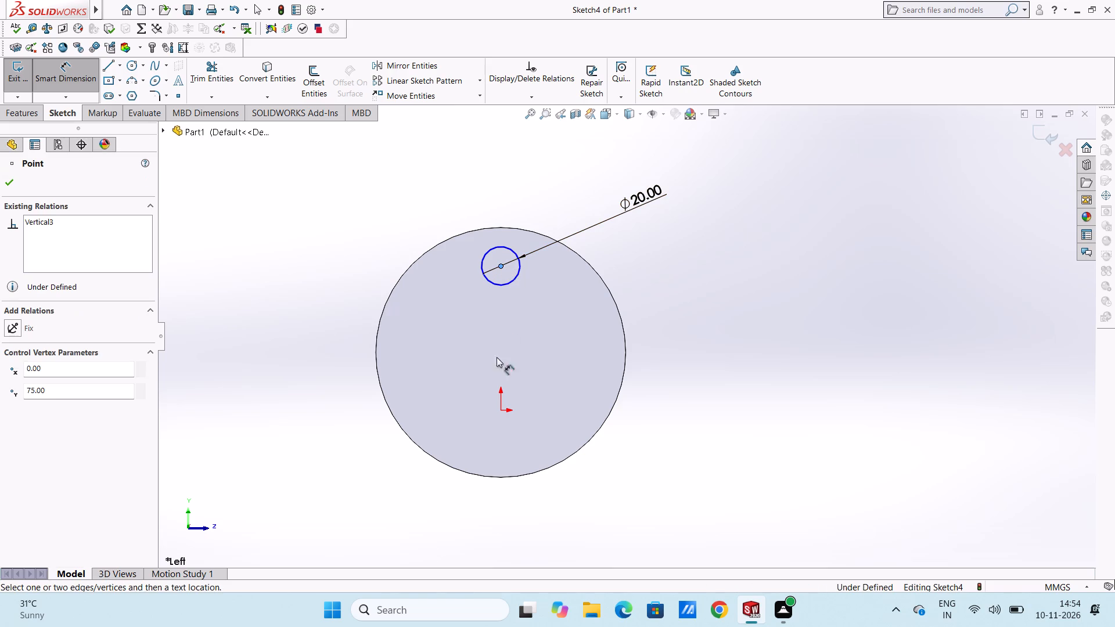
{"action": "left_click", "coordinate": [504, 410]}
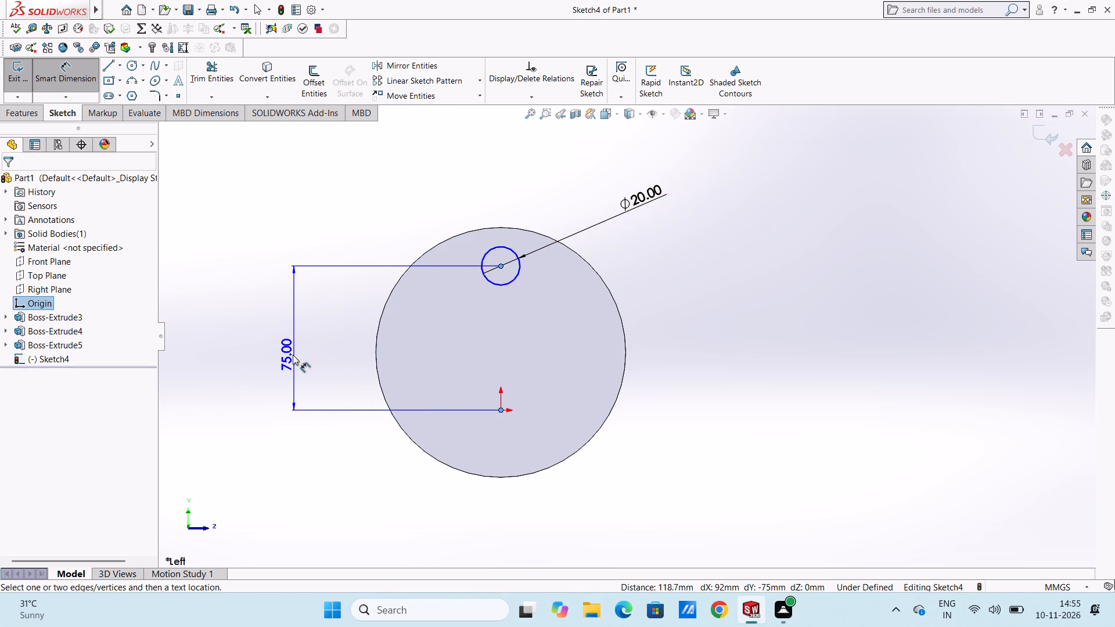
{"action": "left_click", "coordinate": [293, 355]}
{"action": "left_click", "coordinate": [247, 333]}
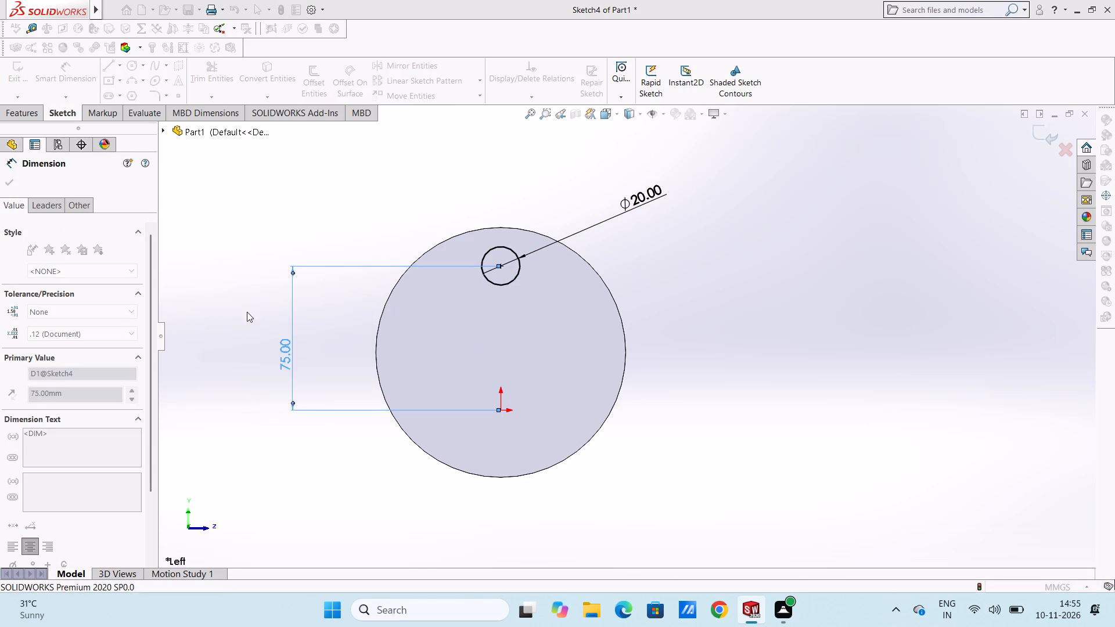
{"action": "left_click", "coordinate": [247, 304]}
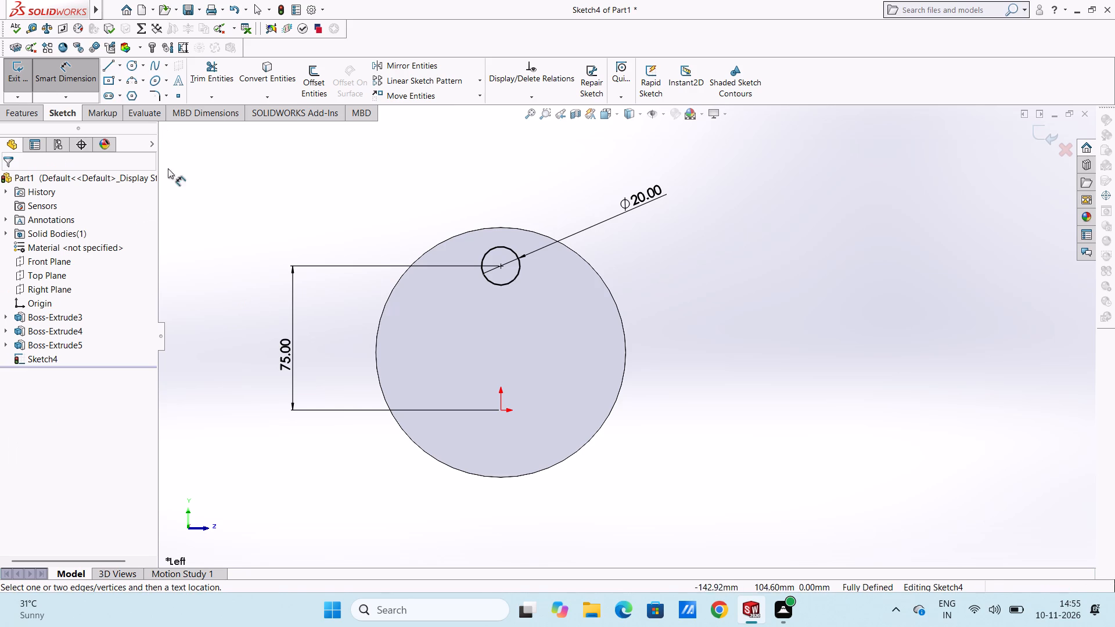
{"action": "left_click", "coordinate": [82, 77]}
{"action": "left_click", "coordinate": [358, 203]}
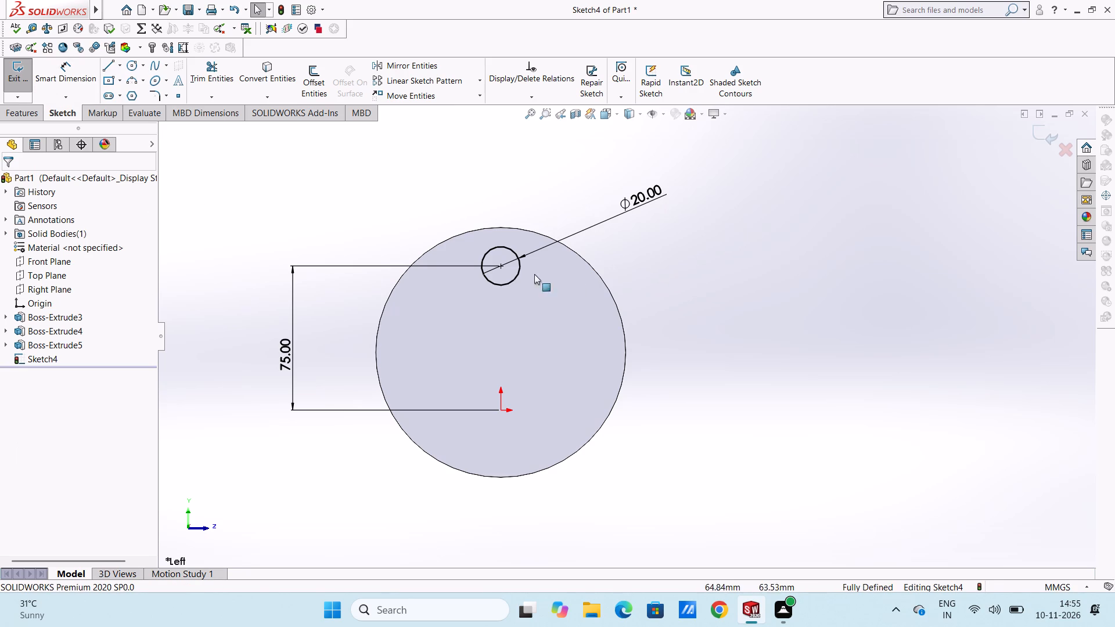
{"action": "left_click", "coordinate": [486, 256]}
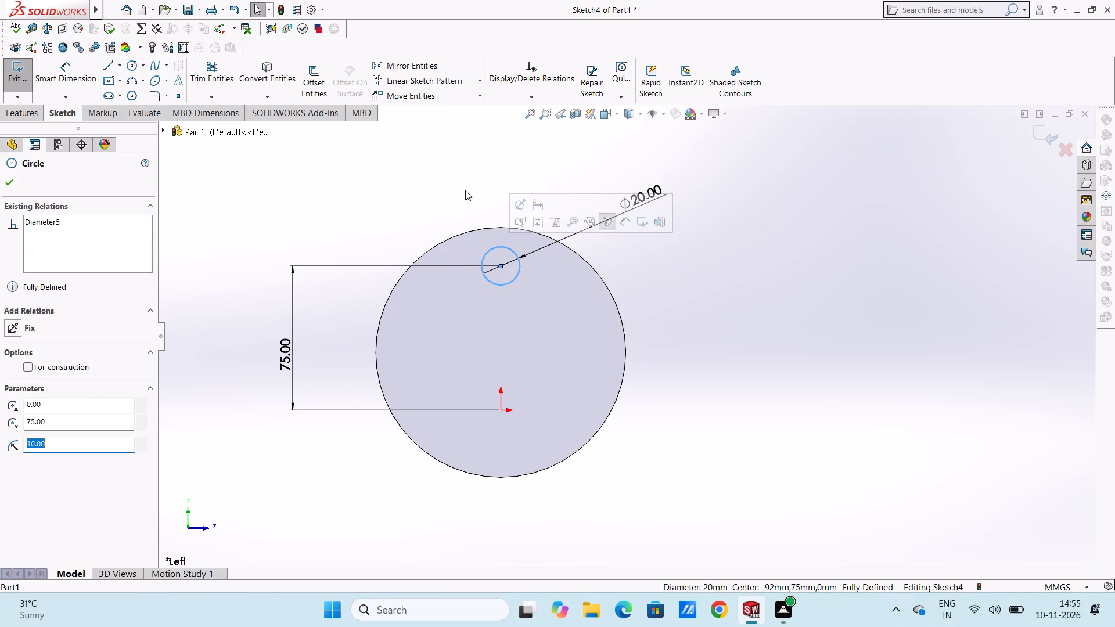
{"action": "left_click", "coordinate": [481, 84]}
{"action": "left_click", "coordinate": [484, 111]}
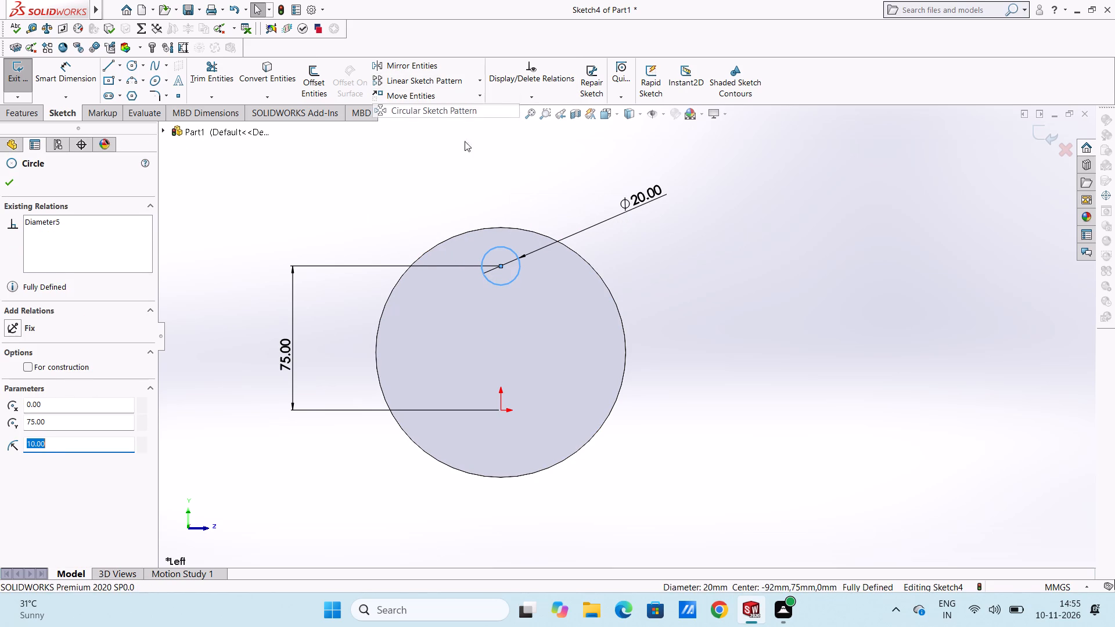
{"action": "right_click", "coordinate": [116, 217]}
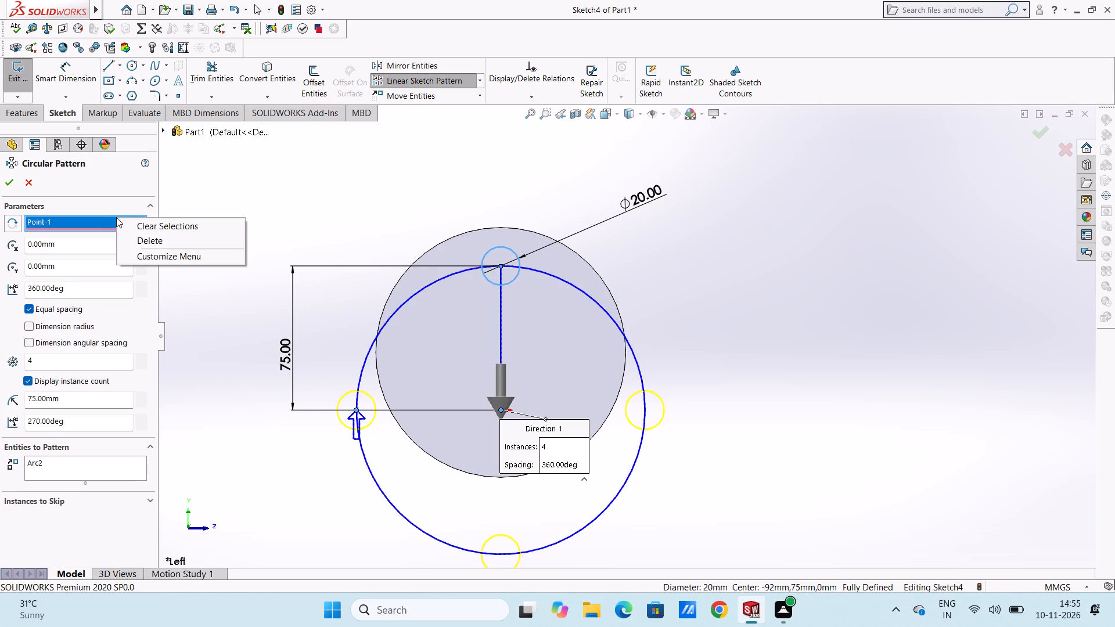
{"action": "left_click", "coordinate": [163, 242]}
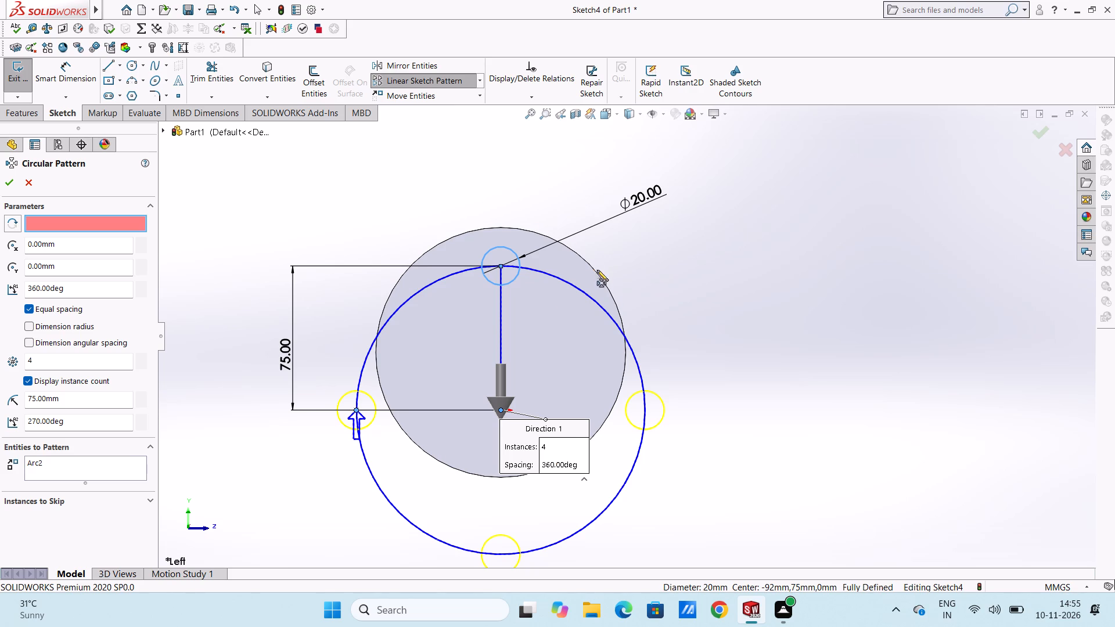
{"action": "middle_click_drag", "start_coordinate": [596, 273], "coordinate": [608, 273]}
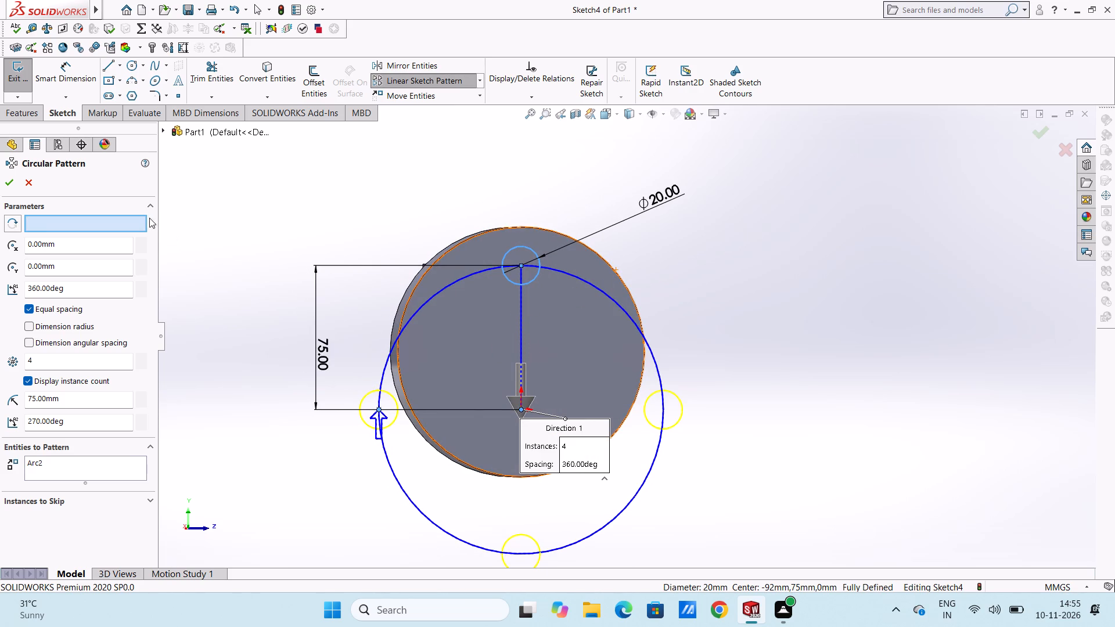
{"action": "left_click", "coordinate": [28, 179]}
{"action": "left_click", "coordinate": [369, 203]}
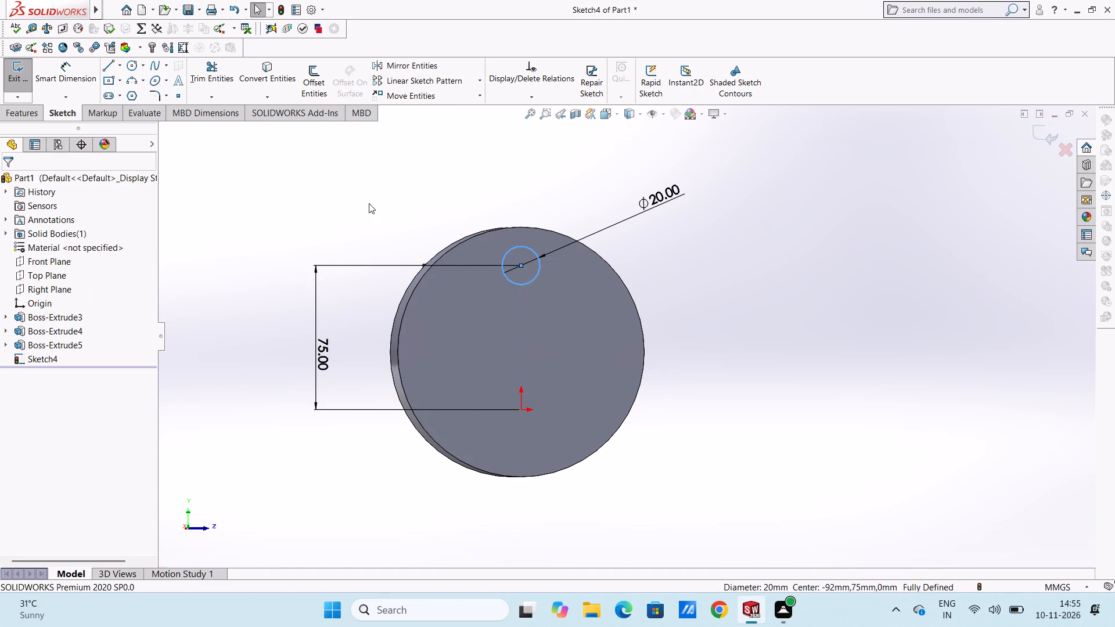
Sketch a vertical line about 45 mm long from the flange face's centre to the 20 mm circle's centre.
{"action": "middle_click_drag", "start_coordinate": [369, 203], "coordinate": [358, 208]}
{"action": "left_click", "coordinate": [108, 64]}
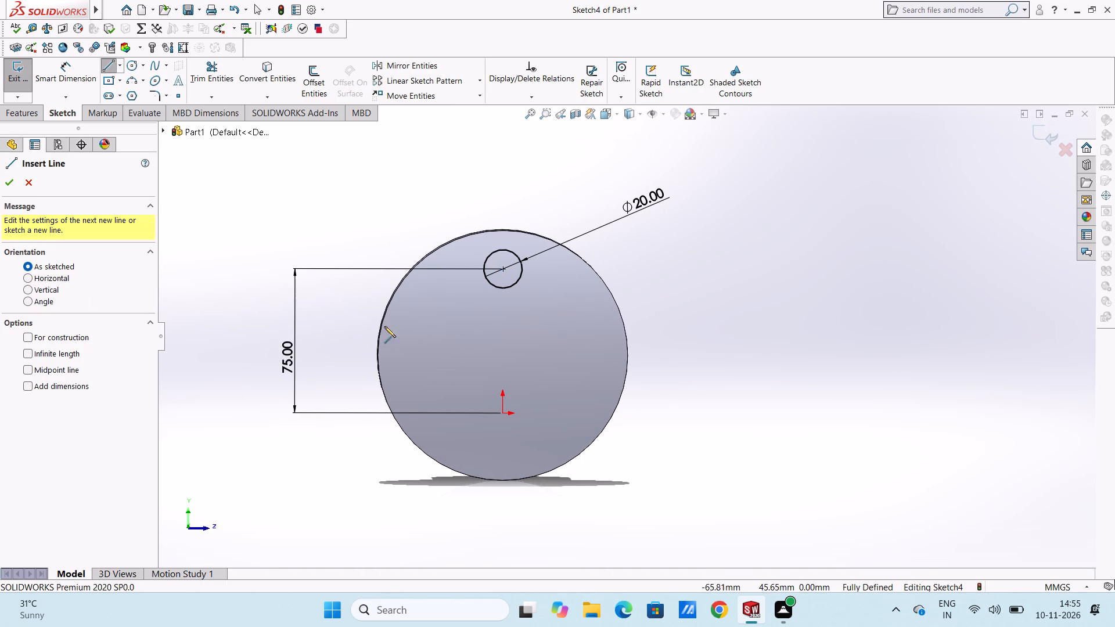
{"action": "left_click", "coordinate": [501, 354]}
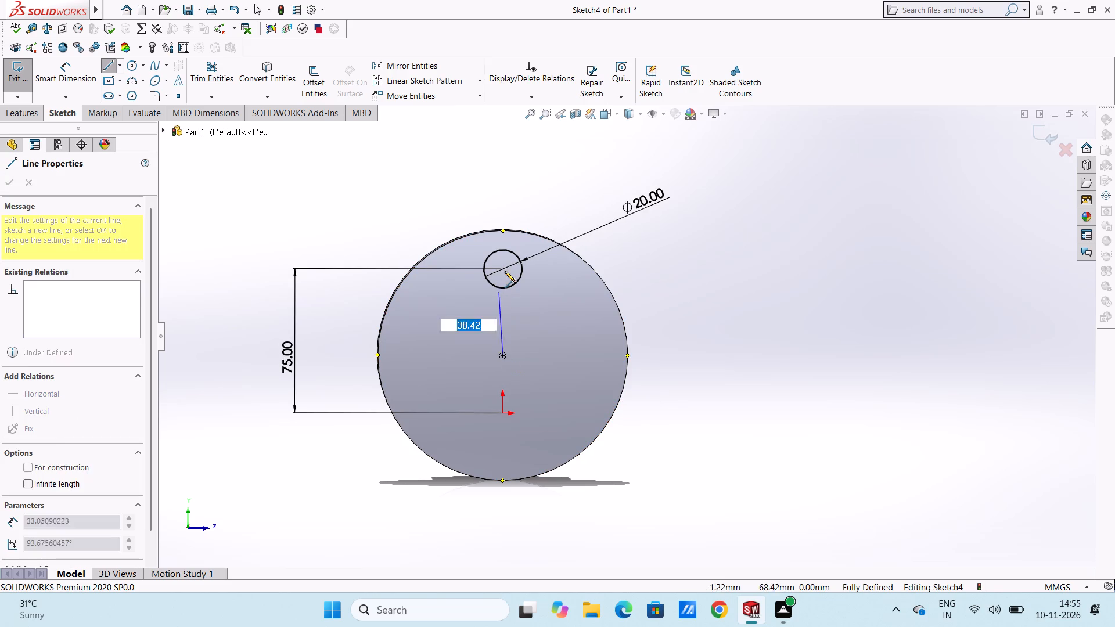
{"action": "left_click", "coordinate": [505, 269]}
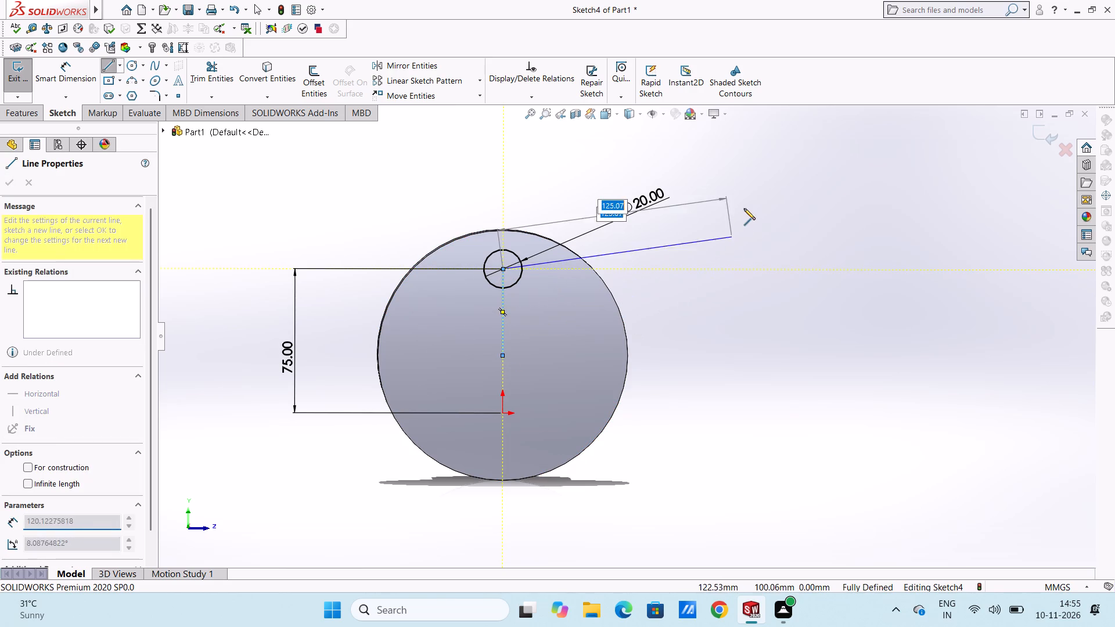
{"action": "right_click", "coordinate": [744, 208]}
{"action": "left_click", "coordinate": [758, 222]}
{"action": "left_click", "coordinate": [738, 237]}
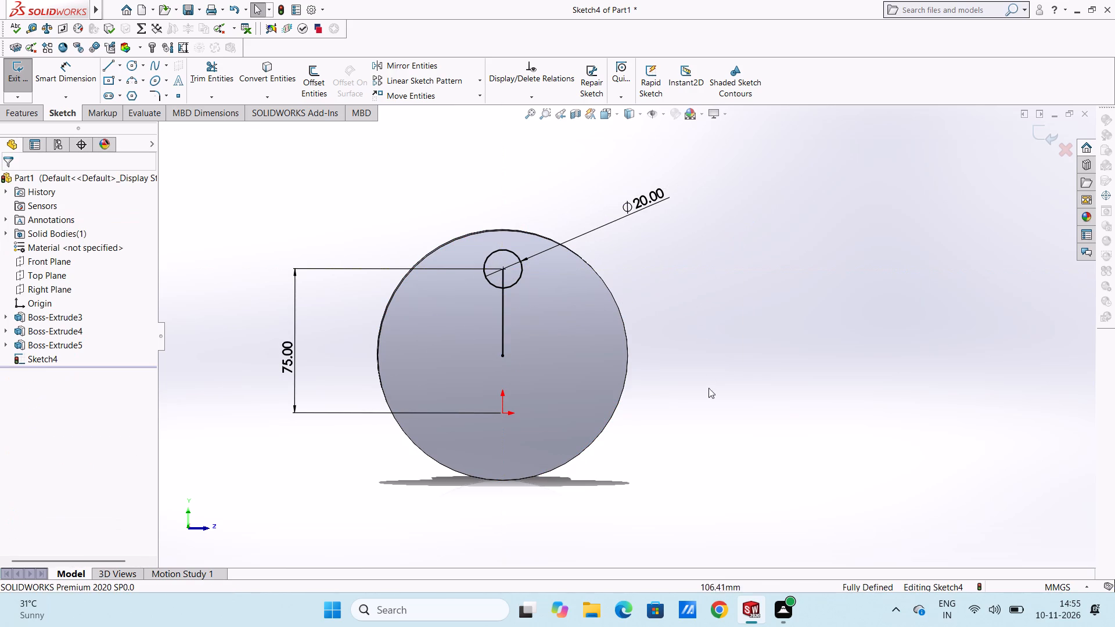
Create a circular sketch pattern of the 20 mm circle with 4 equally spaced instances over 360° about the line's lower endpoint.
{"action": "middle_click_drag", "start_coordinate": [713, 388], "coordinate": [711, 377]}
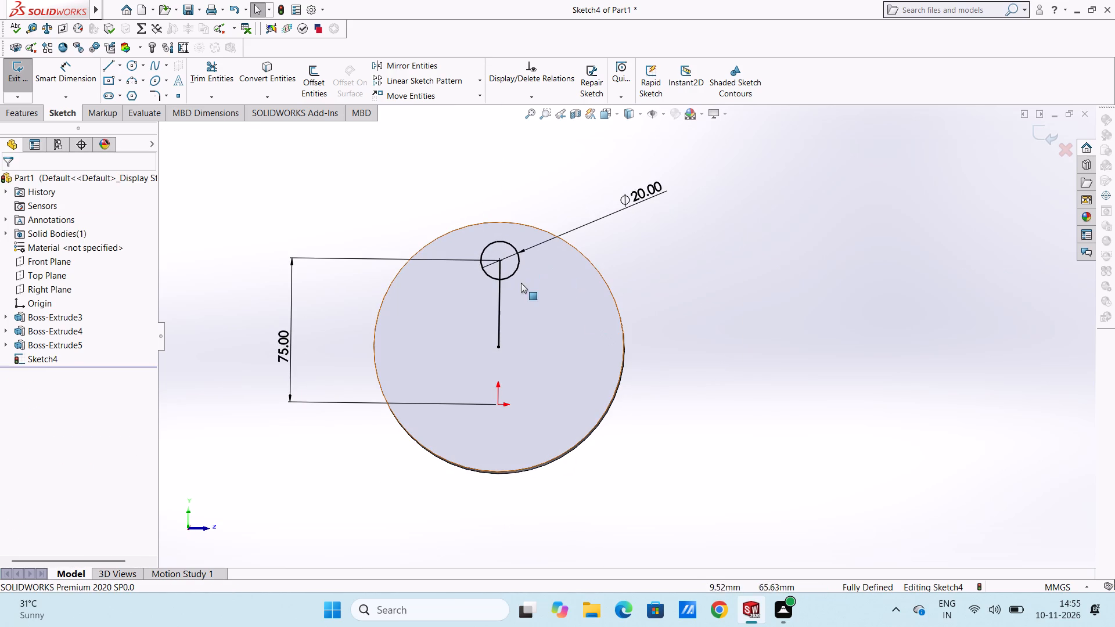
{"action": "left_click", "coordinate": [512, 276]}
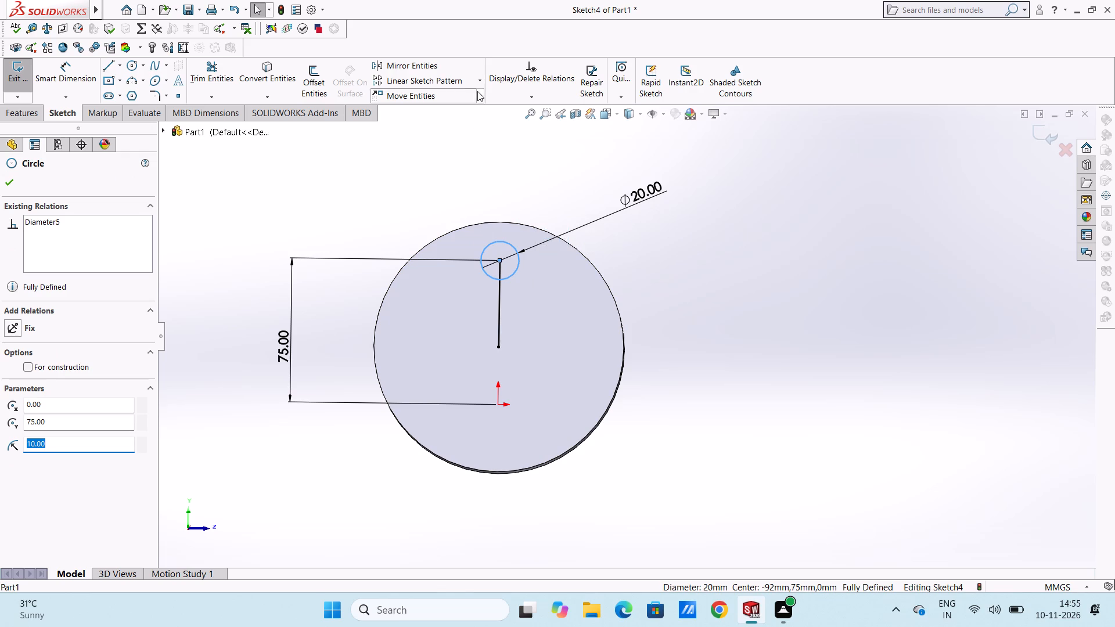
{"action": "left_click", "coordinate": [482, 83]}
{"action": "left_click", "coordinate": [476, 114]}
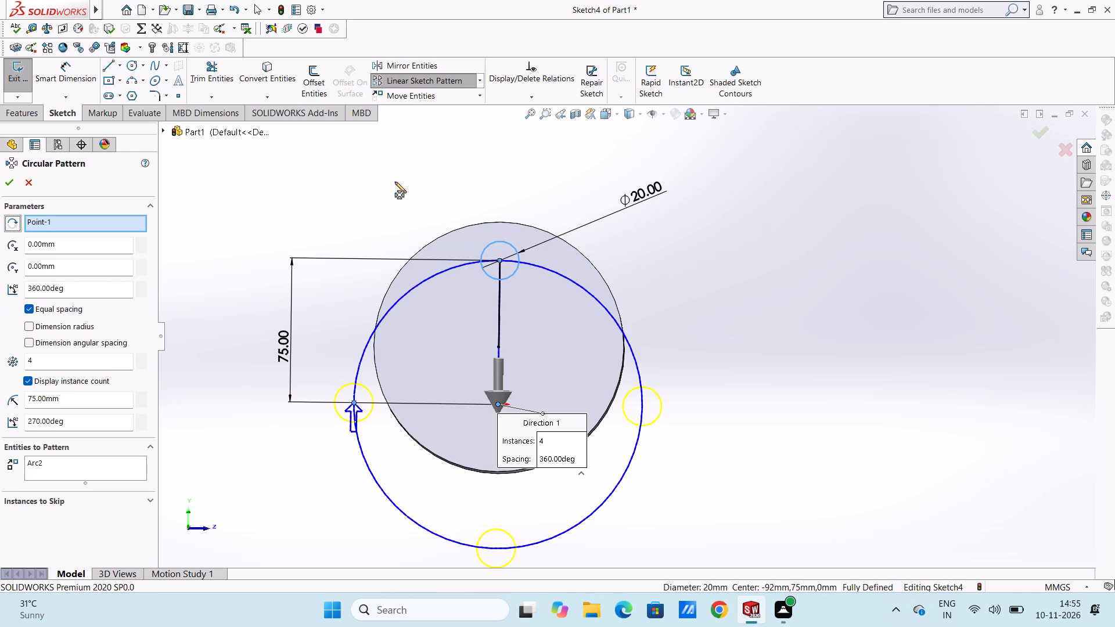
{"action": "right_click", "coordinate": [123, 222]}
{"action": "left_click", "coordinate": [146, 243]}
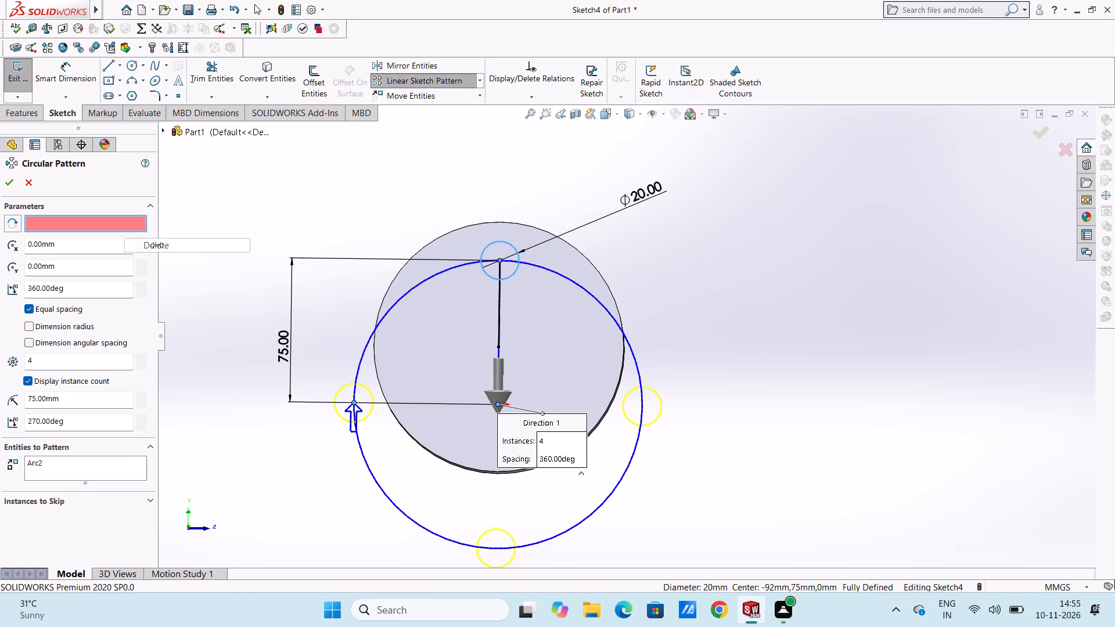
{"action": "left_click", "coordinate": [499, 348]}
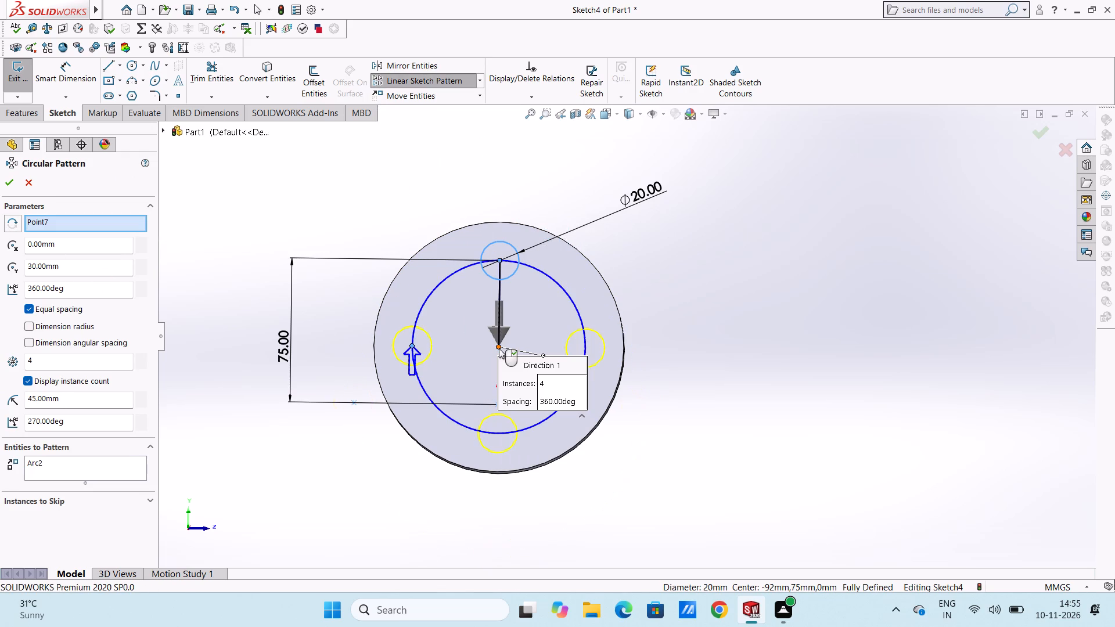
{"action": "left_click", "coordinate": [9, 185]}
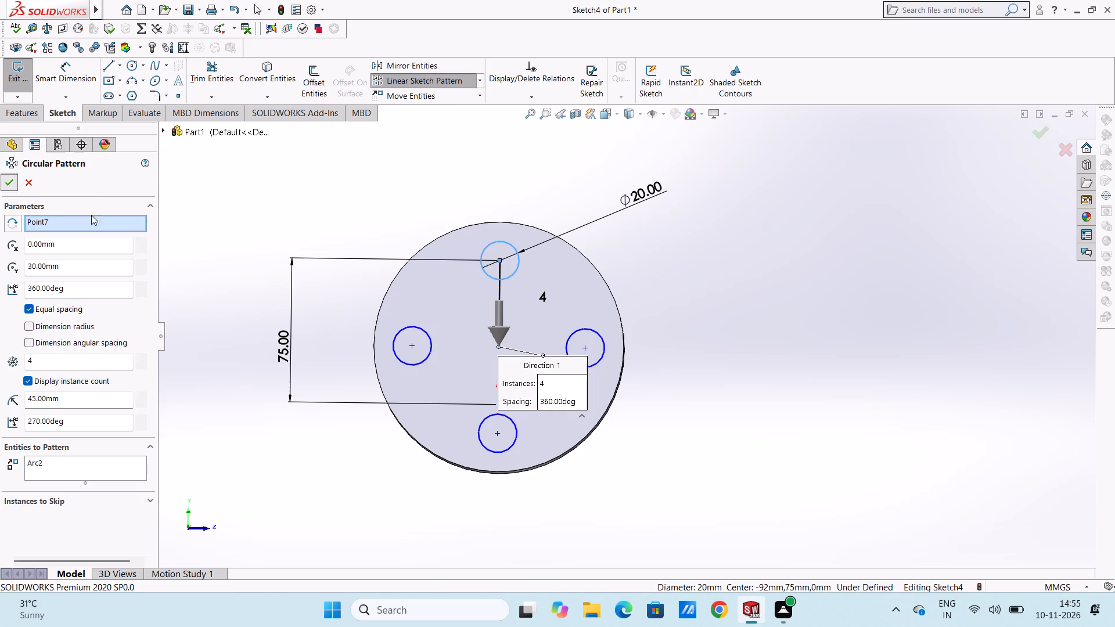
{"action": "left_click", "coordinate": [212, 218]}
Delete the vertical line joining the flange centre to the uppermost circle.
{"action": "left_click", "coordinate": [497, 305]}
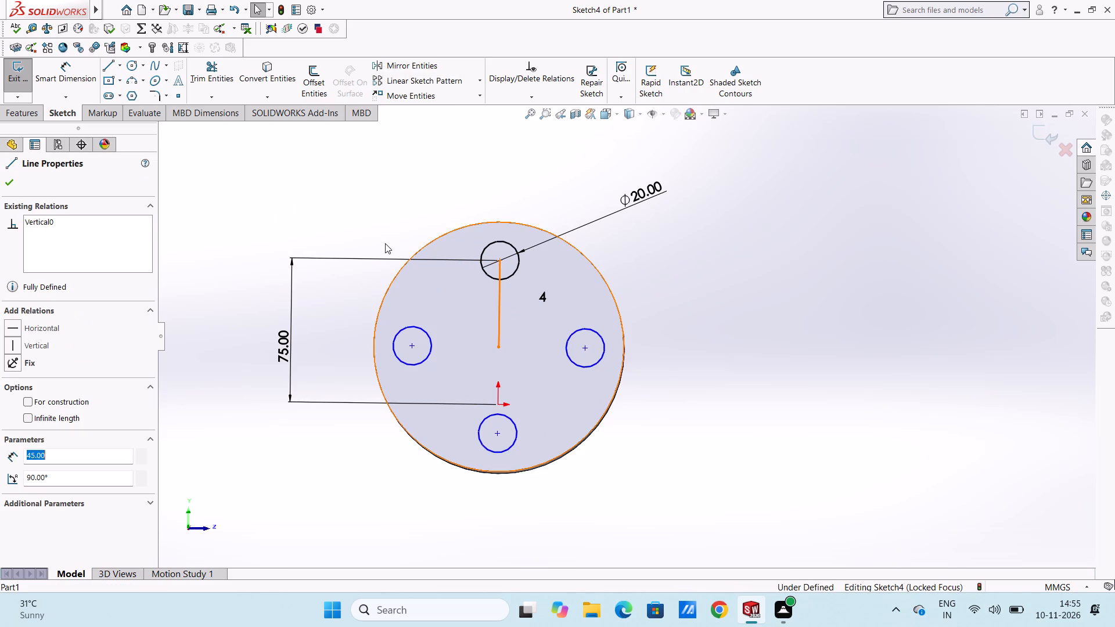
{"action": "right_click", "coordinate": [280, 184]}
{"action": "left_click", "coordinate": [301, 337]}
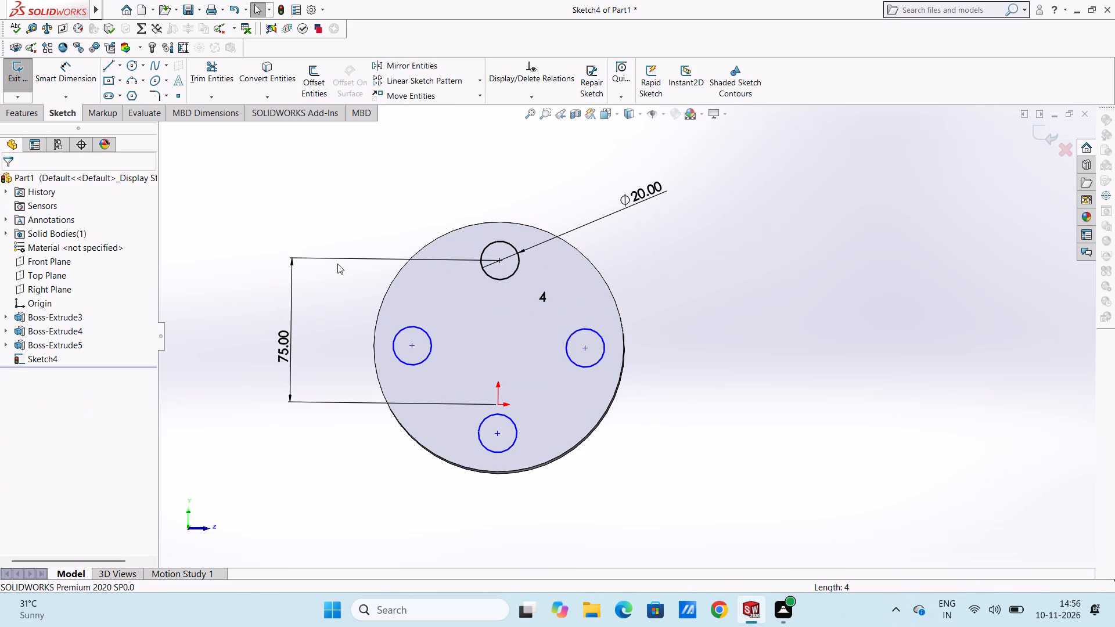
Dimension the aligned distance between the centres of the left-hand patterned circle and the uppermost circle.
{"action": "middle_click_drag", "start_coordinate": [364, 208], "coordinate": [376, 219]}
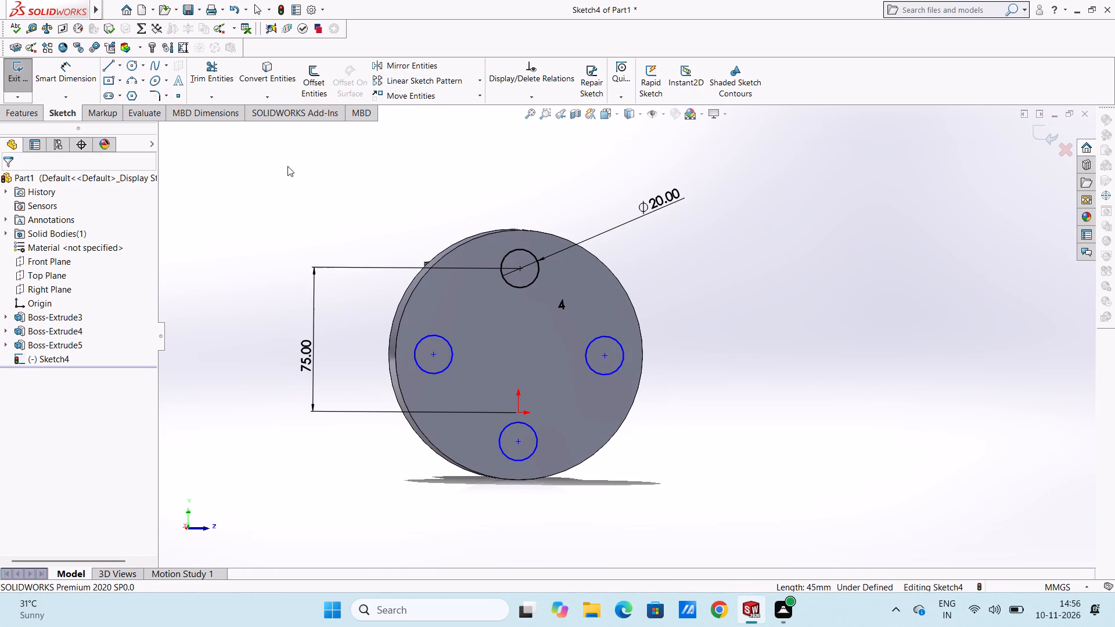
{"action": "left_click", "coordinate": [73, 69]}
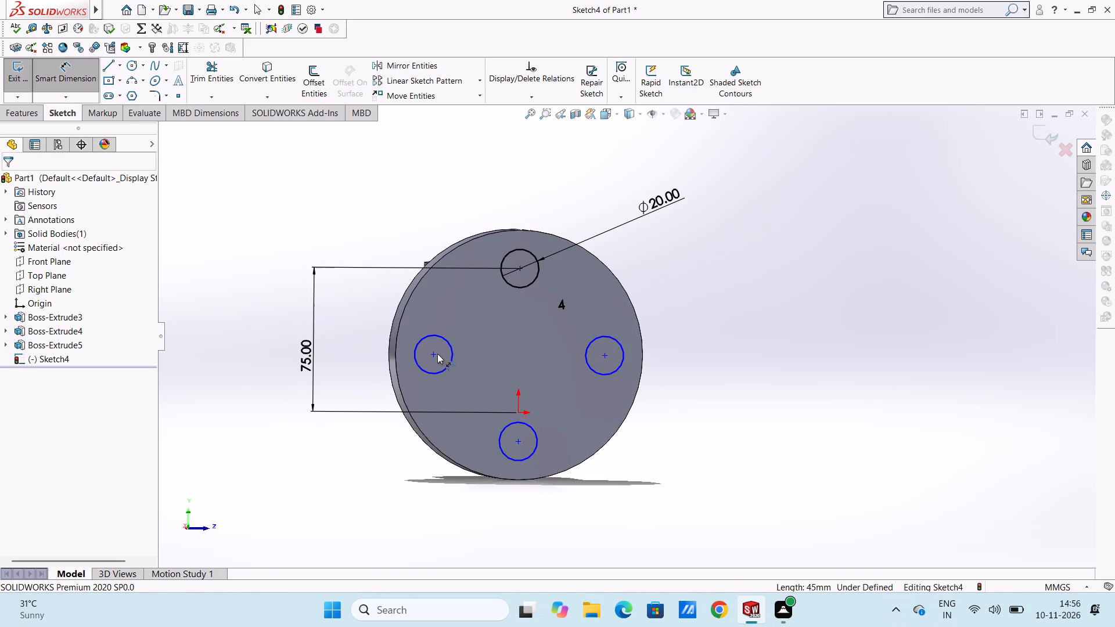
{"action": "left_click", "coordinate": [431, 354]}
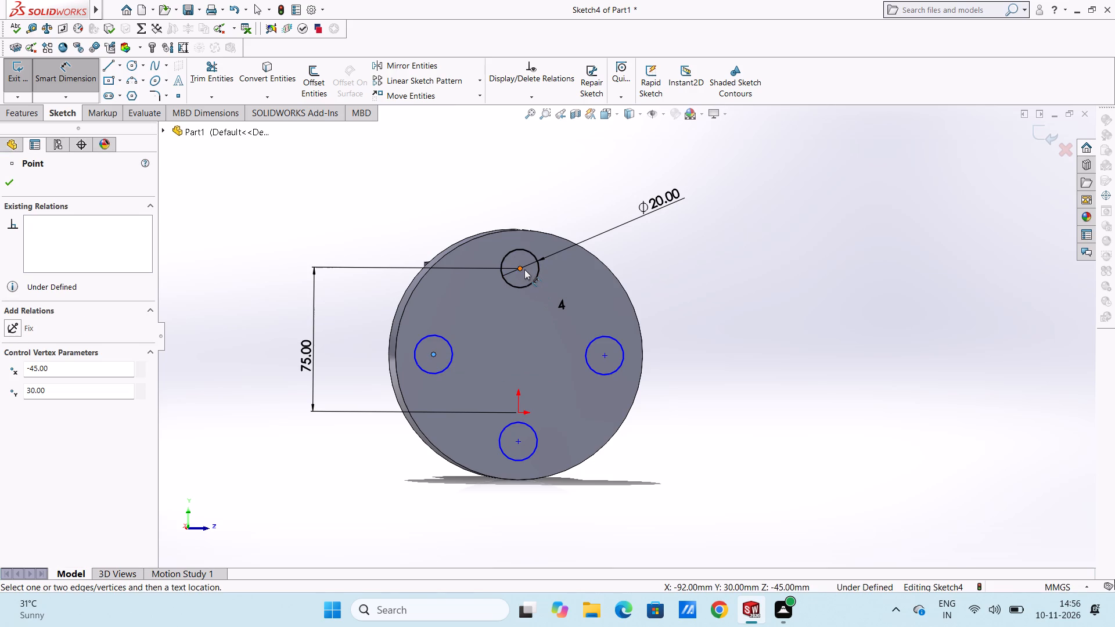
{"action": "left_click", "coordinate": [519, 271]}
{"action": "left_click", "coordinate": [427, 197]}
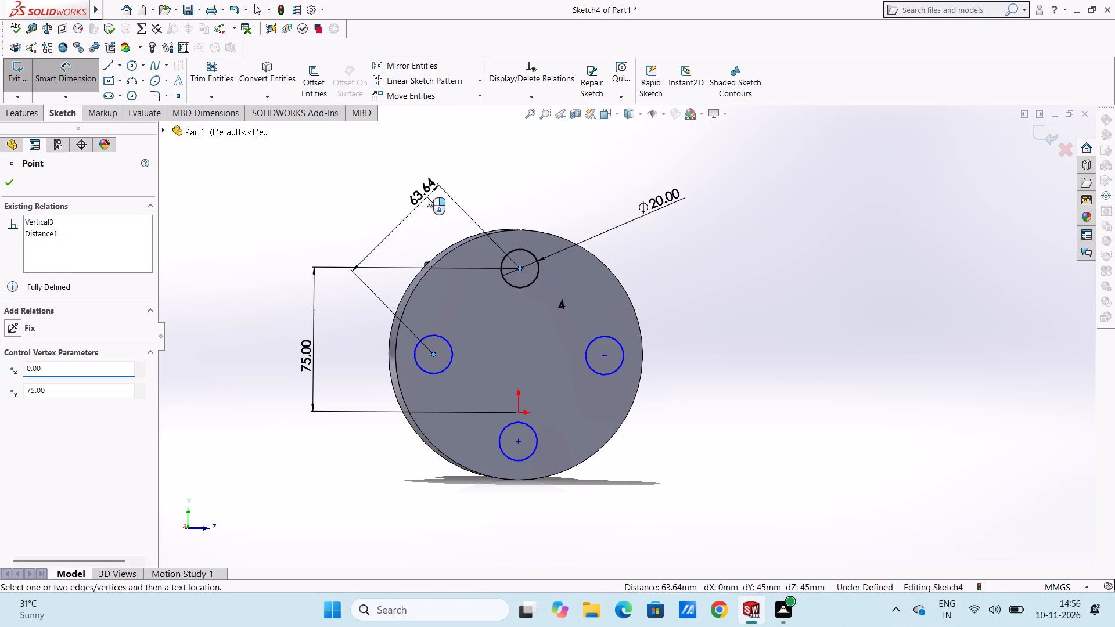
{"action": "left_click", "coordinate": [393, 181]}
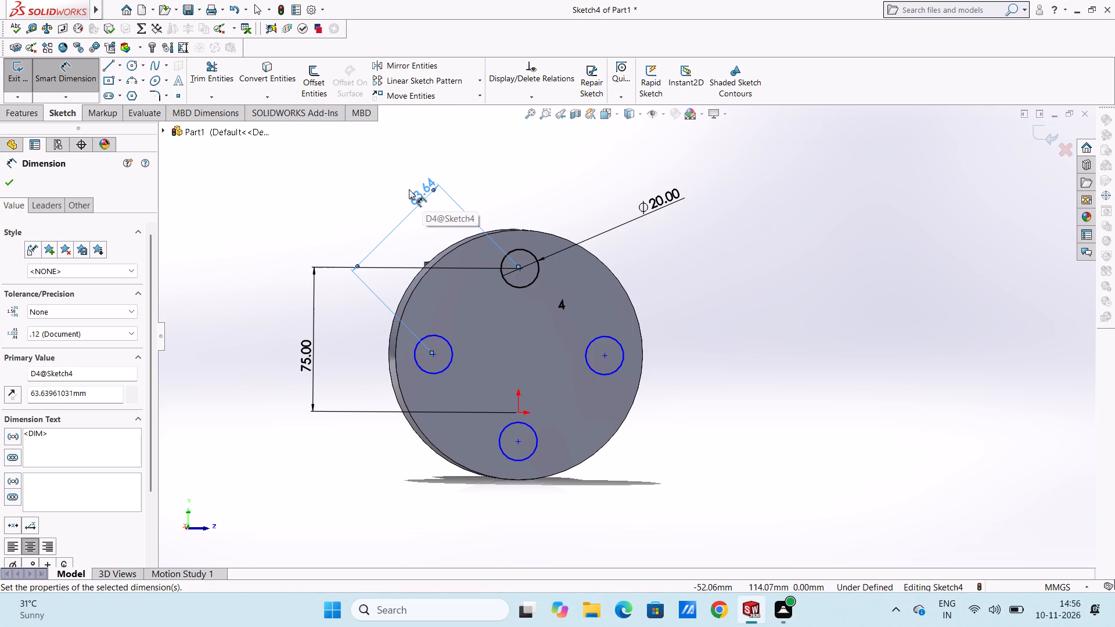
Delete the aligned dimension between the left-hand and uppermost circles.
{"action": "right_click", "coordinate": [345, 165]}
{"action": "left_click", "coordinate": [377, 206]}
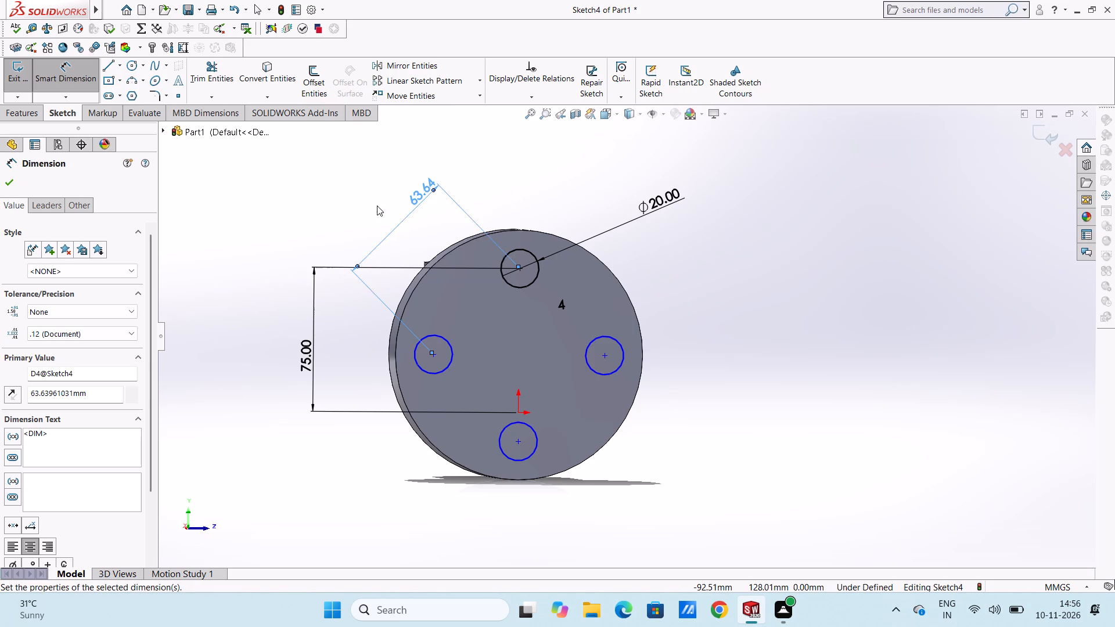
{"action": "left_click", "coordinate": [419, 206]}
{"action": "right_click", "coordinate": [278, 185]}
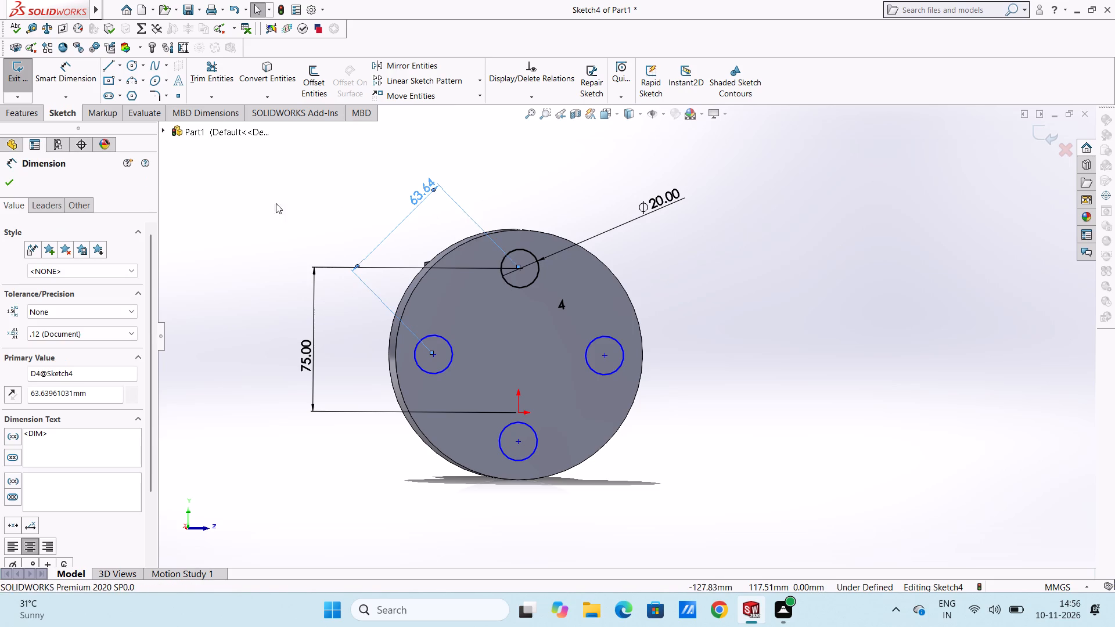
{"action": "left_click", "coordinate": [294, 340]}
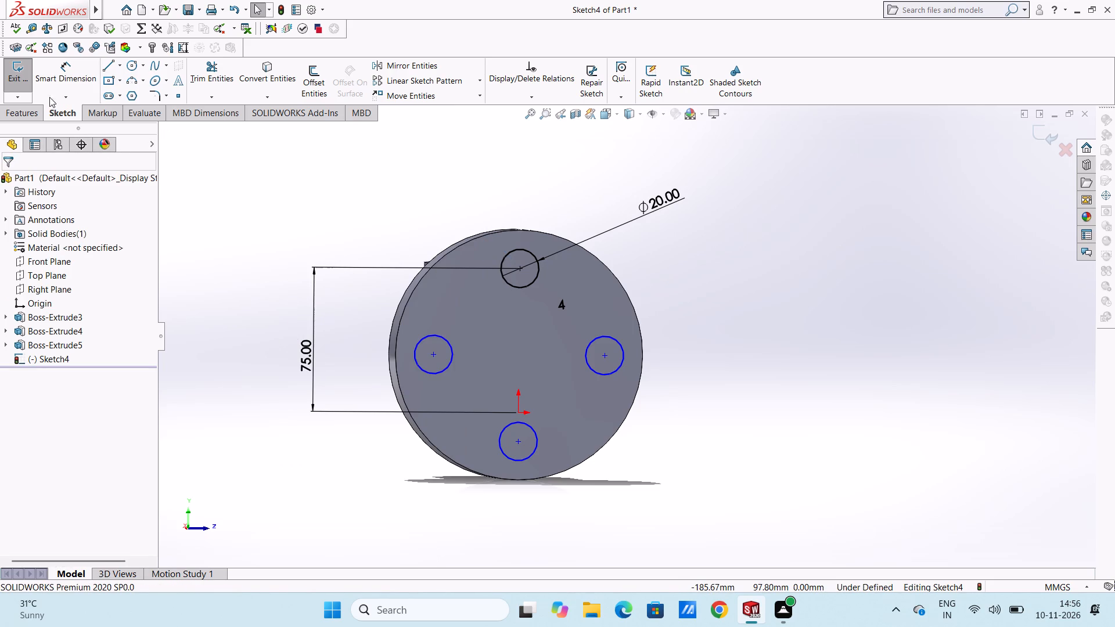
Dimension the horizontal distance between the centres of the left-hand patterned circle and the uppermost circle.
{"action": "left_click", "coordinate": [65, 77]}
{"action": "left_click", "coordinate": [434, 353]}
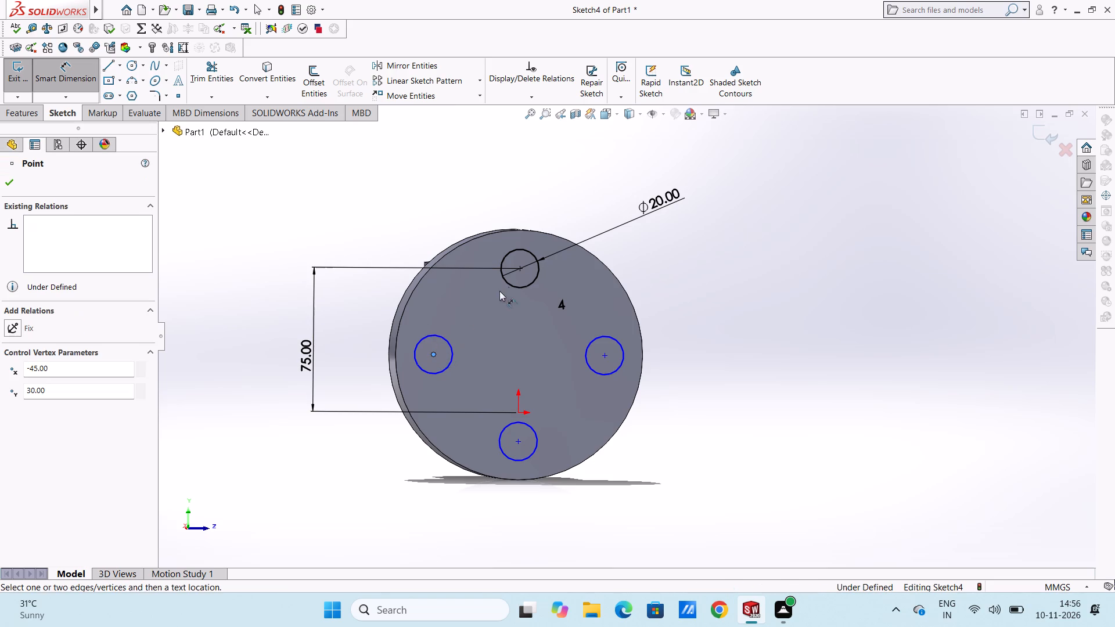
{"action": "left_click", "coordinate": [523, 270]}
{"action": "left_click", "coordinate": [447, 185]}
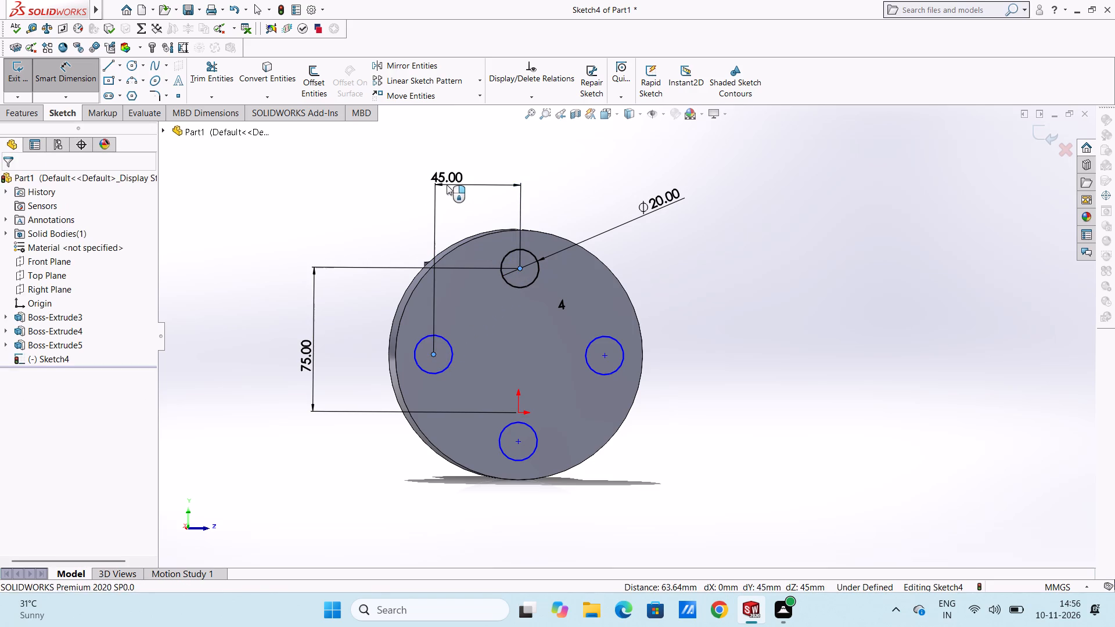
{"action": "left_click", "coordinate": [395, 167]}
{"action": "left_click", "coordinate": [390, 171]}
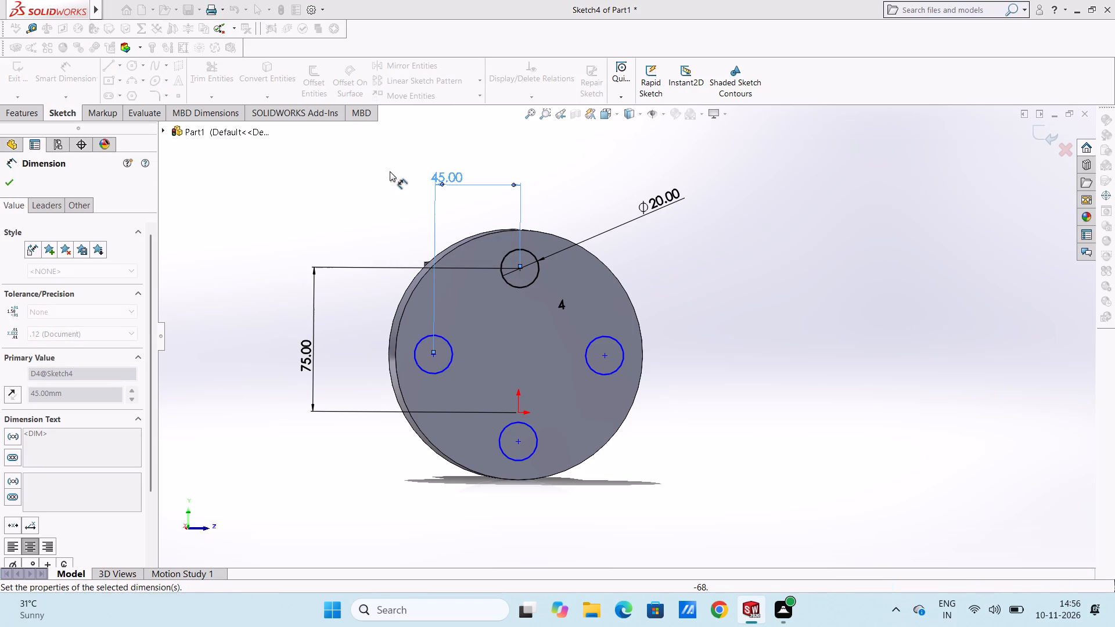
Dimension the vertical distance between the centres of the left-hand patterned circle and the uppermost circle.
{"action": "left_click", "coordinate": [433, 351]}
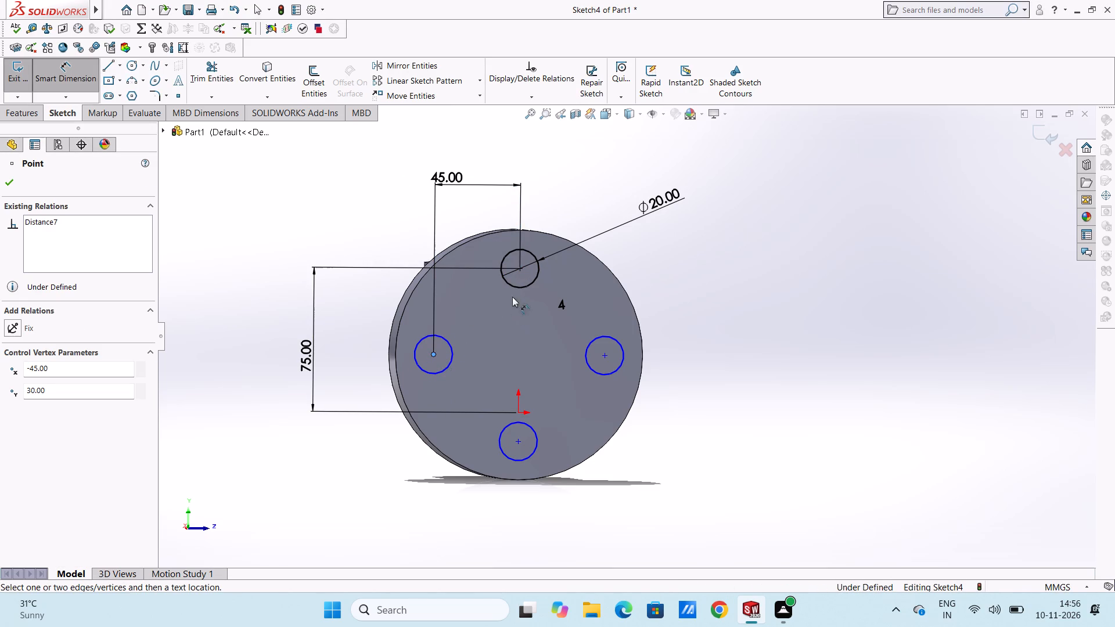
{"action": "left_click", "coordinate": [520, 268]}
{"action": "left_click", "coordinate": [271, 302]}
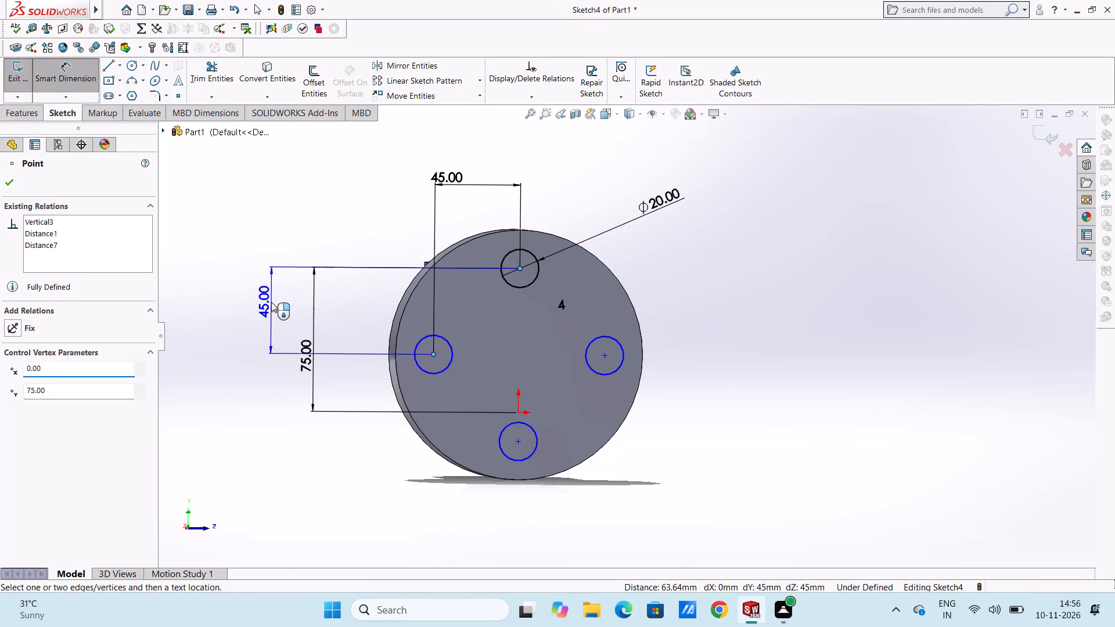
{"action": "left_click", "coordinate": [222, 284]}
{"action": "left_click", "coordinate": [269, 248]}
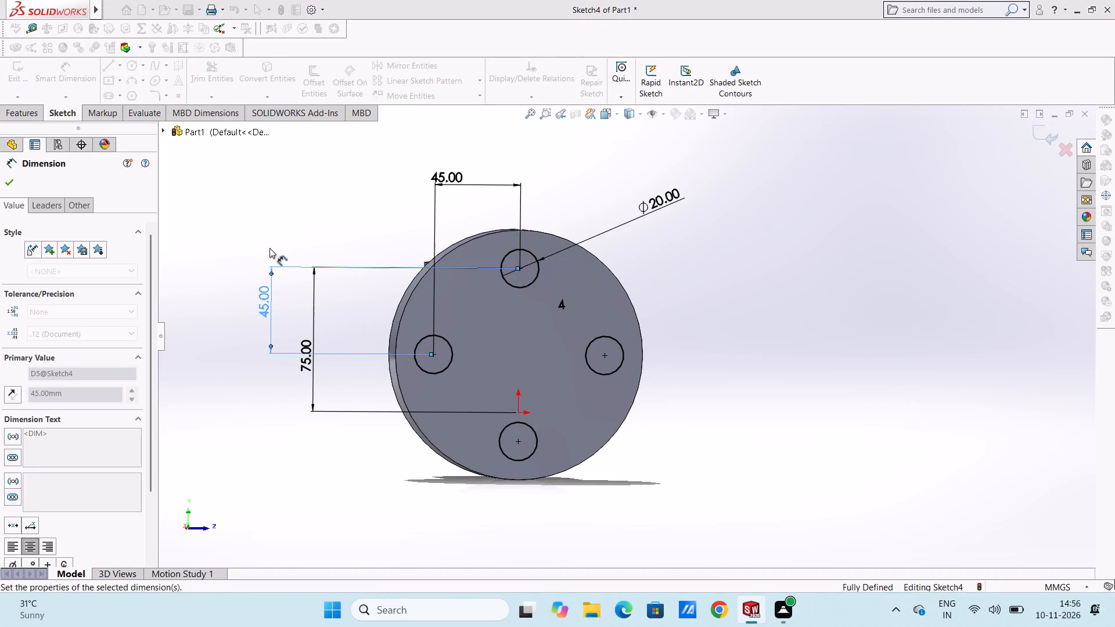
Cut-extrude the four 20 mm circles into the flange with a blind depth of 24 mm from the sketch plane.
{"action": "middle_click_drag", "start_coordinate": [388, 230], "coordinate": [298, 241]}
{"action": "scroll", "coordinate": [301, 241], "scroll_direction": "up", "scroll_amount": 3}
{"action": "middle_click_drag", "start_coordinate": [400, 295], "coordinate": [328, 276]}
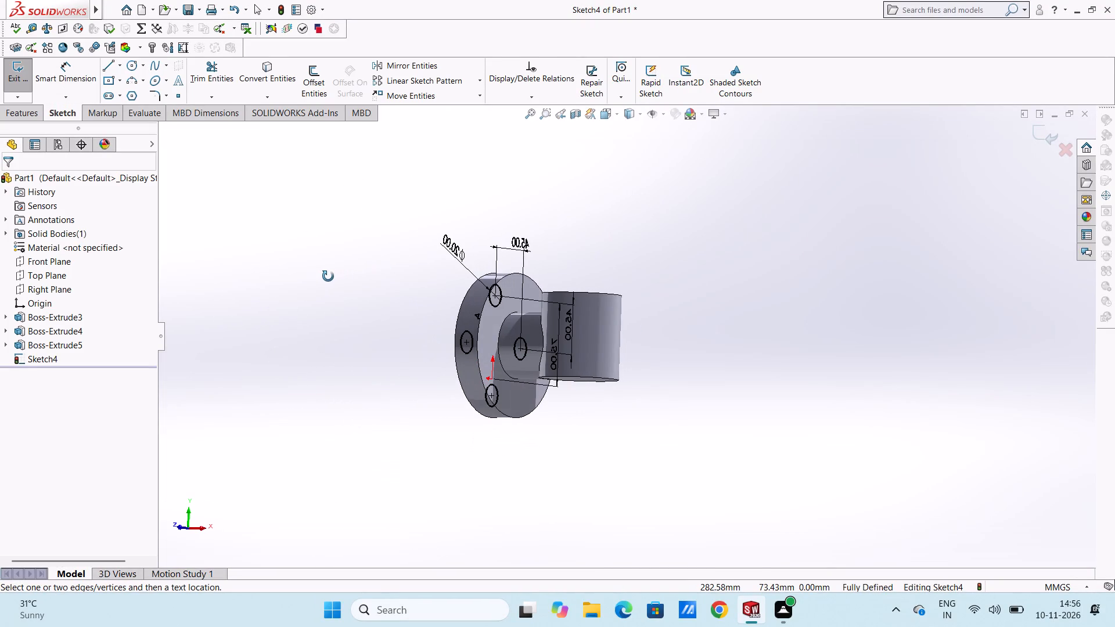
{"action": "middle_click_drag", "start_coordinate": [328, 276], "coordinate": [317, 280]}
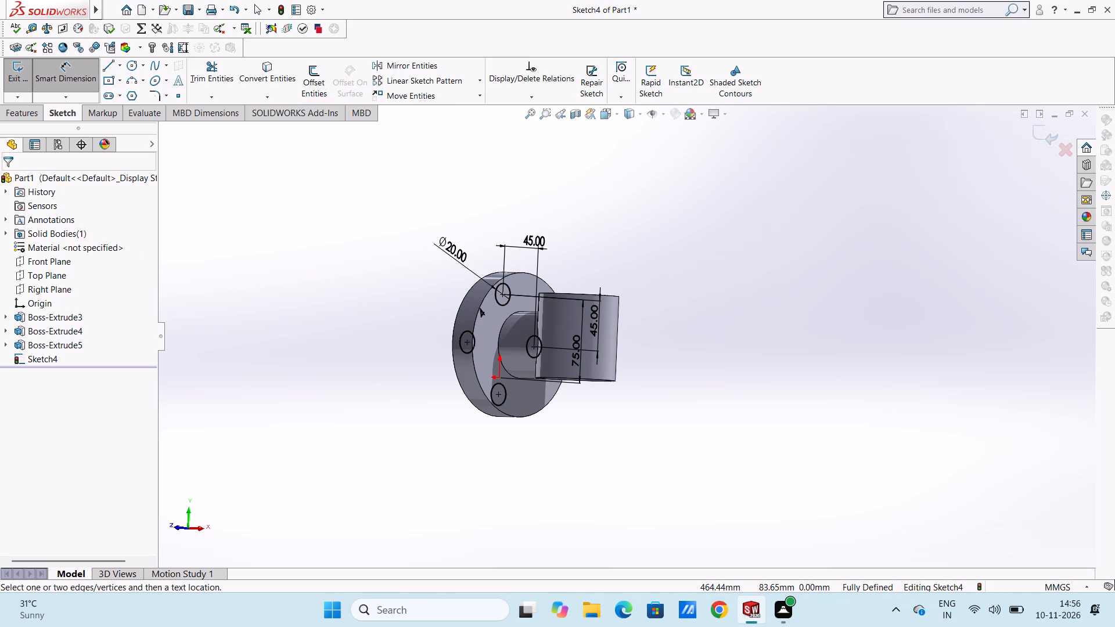
{"action": "left_click", "coordinate": [81, 73]}
{"action": "left_click", "coordinate": [17, 117]}
{"action": "left_click_drag", "start_coordinate": [199, 81], "coordinate": [204, 96]}
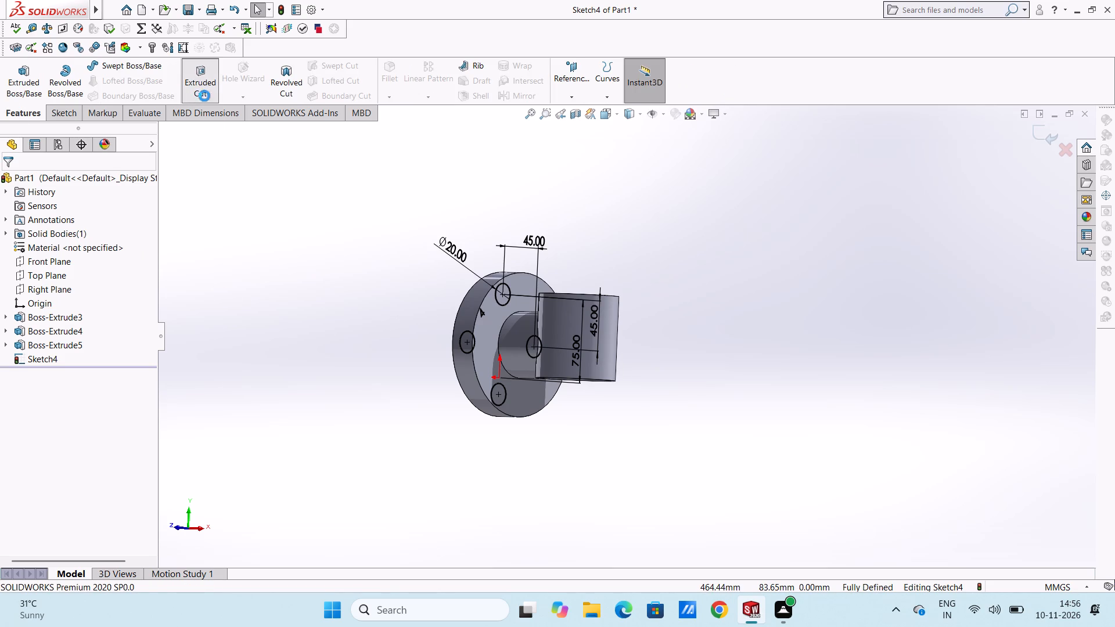
{"action": "left_click_drag", "start_coordinate": [204, 96], "coordinate": [202, 91]}
{"action": "middle_click_drag", "start_coordinate": [257, 214], "coordinate": [261, 248]}
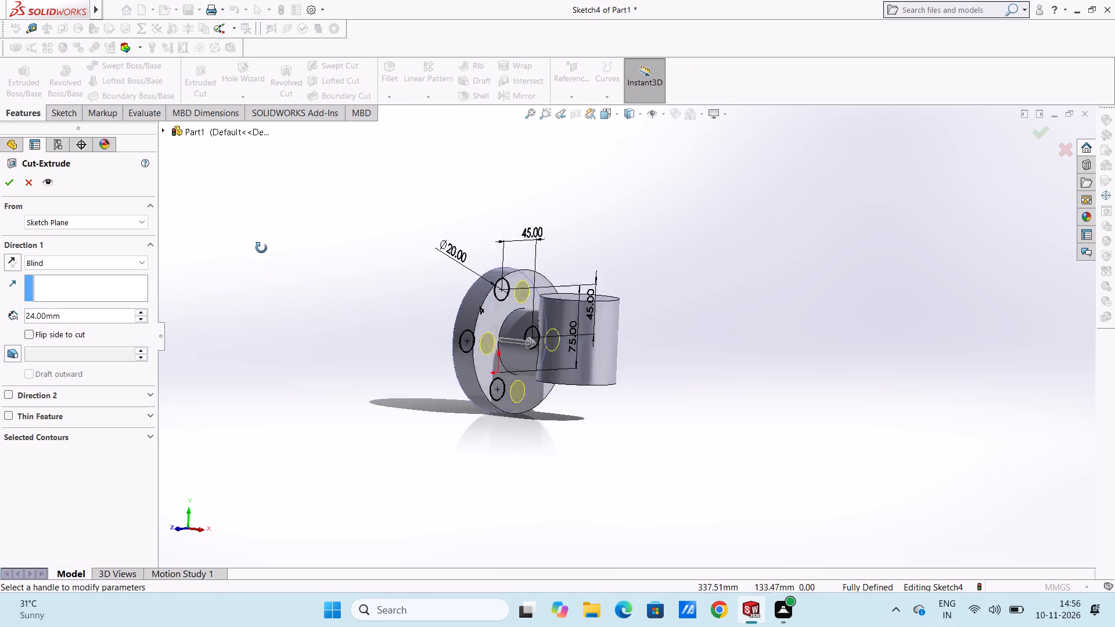
{"action": "middle_click_drag", "start_coordinate": [261, 248], "coordinate": [269, 294]}
{"action": "left_click", "coordinate": [10, 183]}
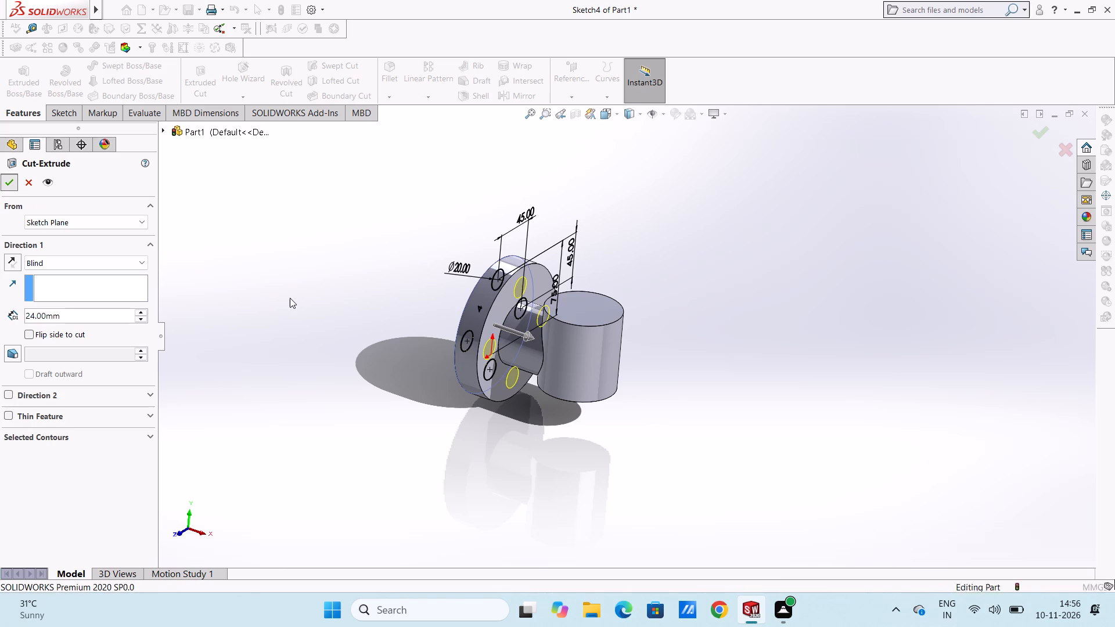
{"action": "left_click", "coordinate": [290, 298]}
Examine the flange holes, side boss and upright cylinder from several angles.
{"action": "middle_click_drag", "start_coordinate": [330, 340], "coordinate": [359, 291]}
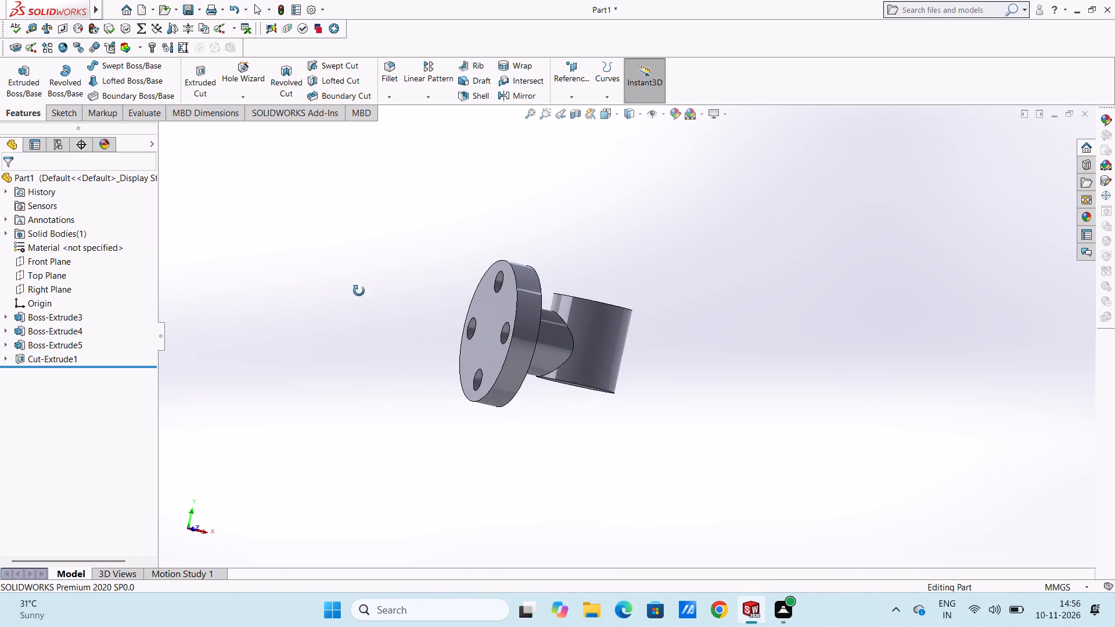
{"action": "middle_click_drag", "start_coordinate": [359, 291], "coordinate": [335, 298]}
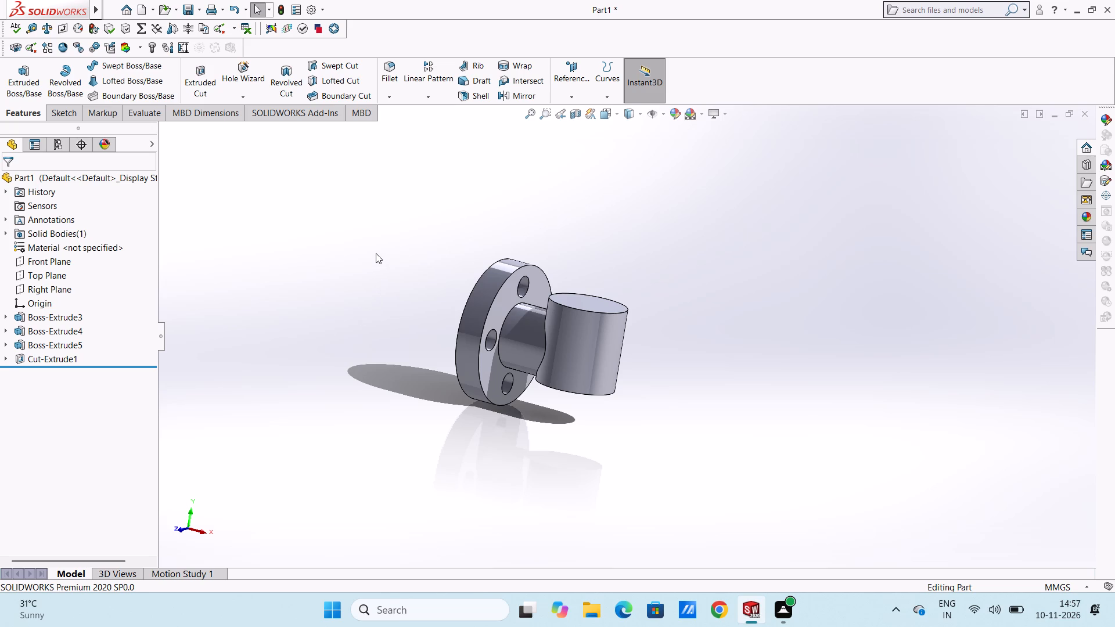
{"action": "middle_click_drag", "start_coordinate": [376, 253], "coordinate": [413, 273]}
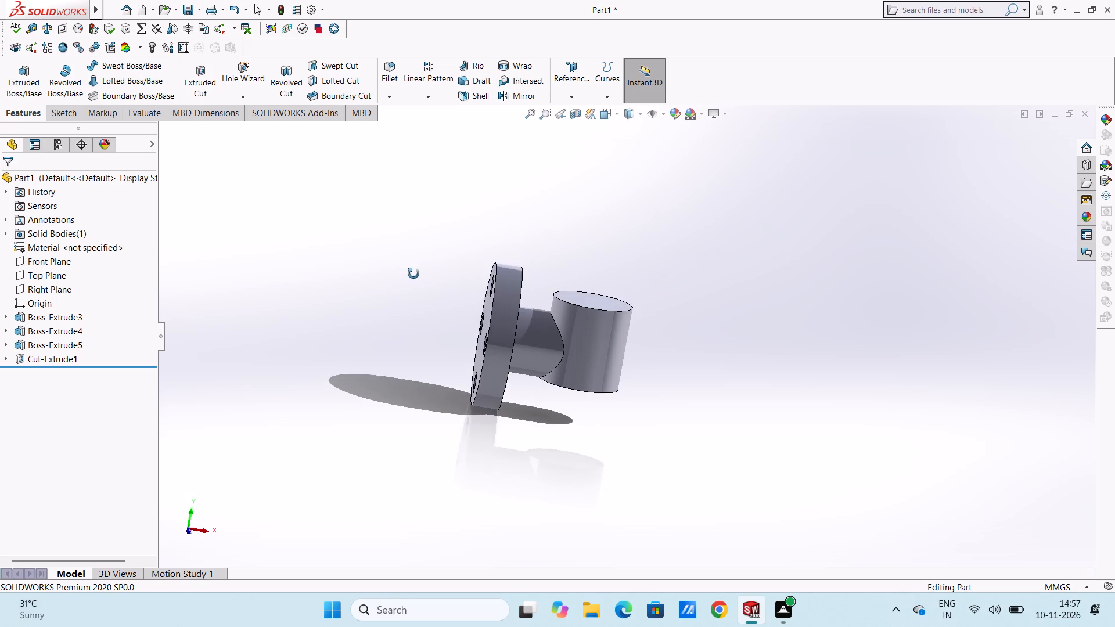
{"action": "middle_click_drag", "start_coordinate": [413, 273], "coordinate": [384, 269]}
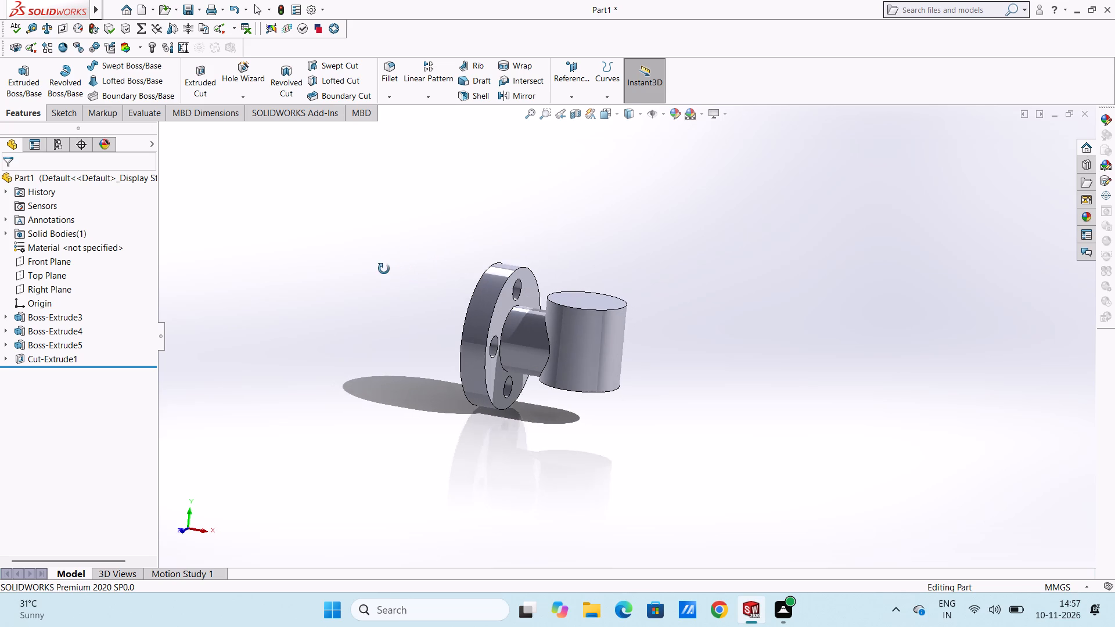
{"action": "middle_click_drag", "start_coordinate": [384, 269], "coordinate": [413, 257]}
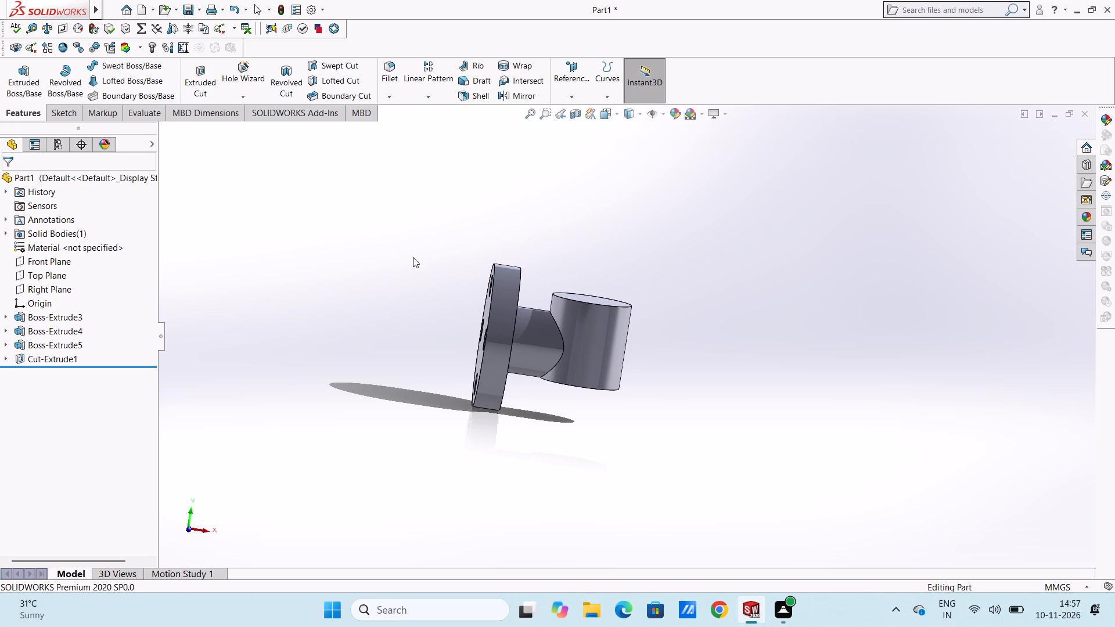
{"action": "middle_click_drag", "start_coordinate": [442, 401], "coordinate": [415, 345]}
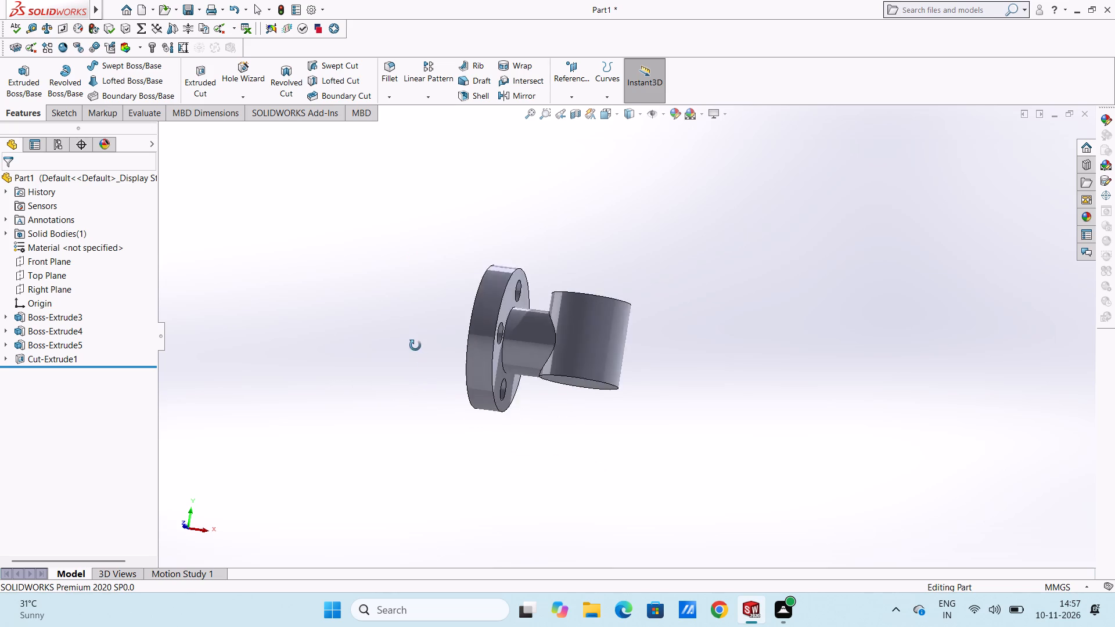
{"action": "middle_click_drag", "start_coordinate": [415, 345], "coordinate": [422, 430]}
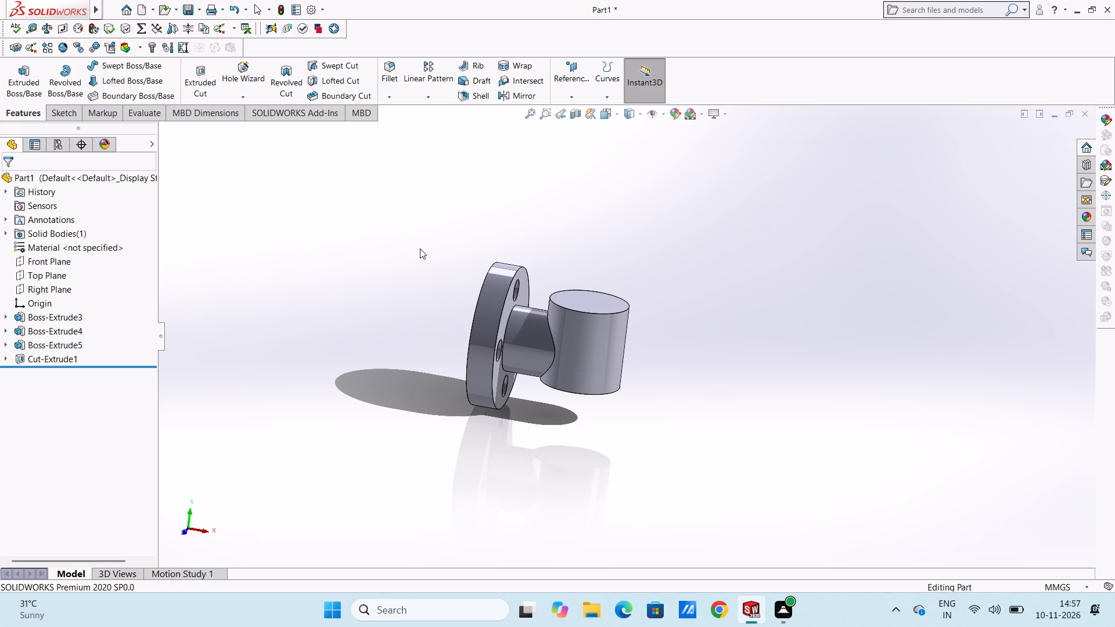
Start a new sketch on the bottom face of the 72 mm upright cylinder, viewed from the bottom.
{"action": "key", "text": "ctrl+6"}
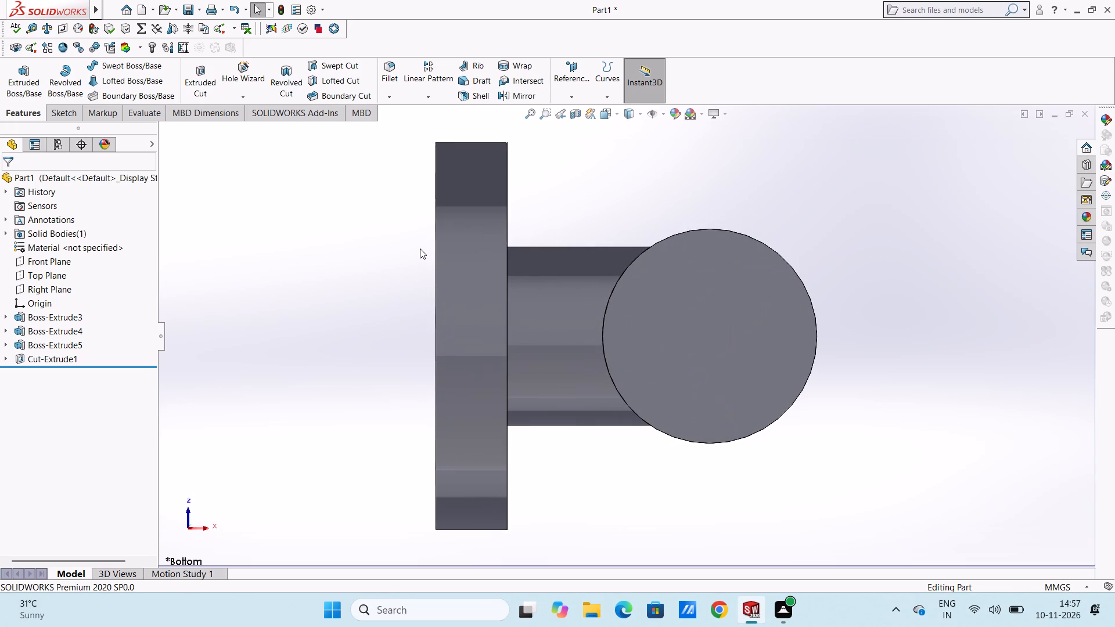
{"action": "scroll", "coordinate": [776, 285], "scroll_direction": "up", "scroll_amount": 4}
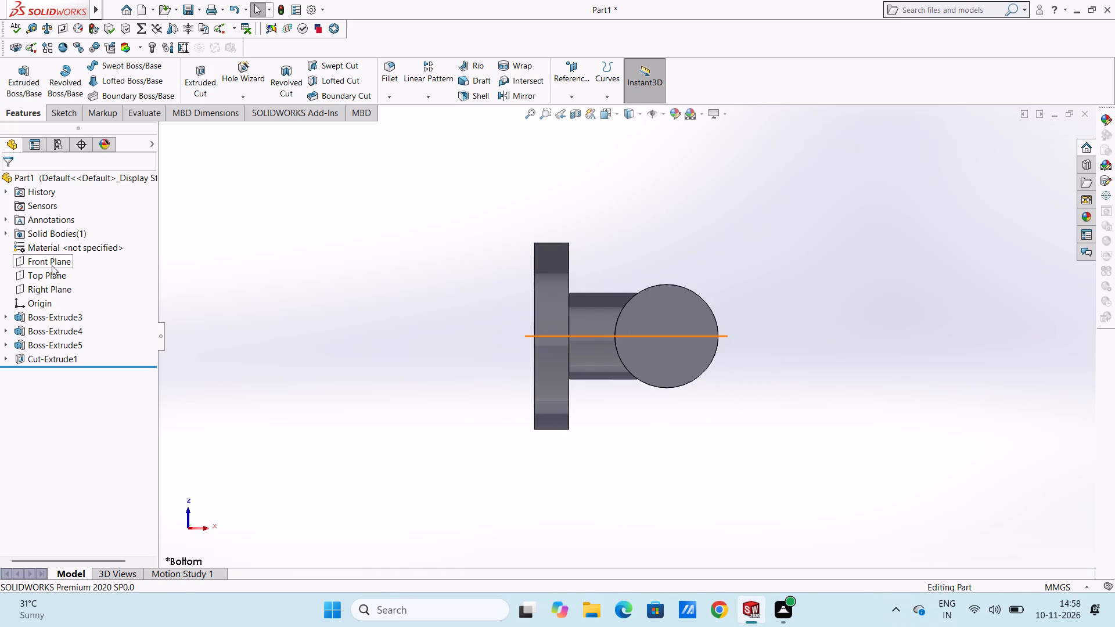
{"action": "left_click", "coordinate": [681, 337]}
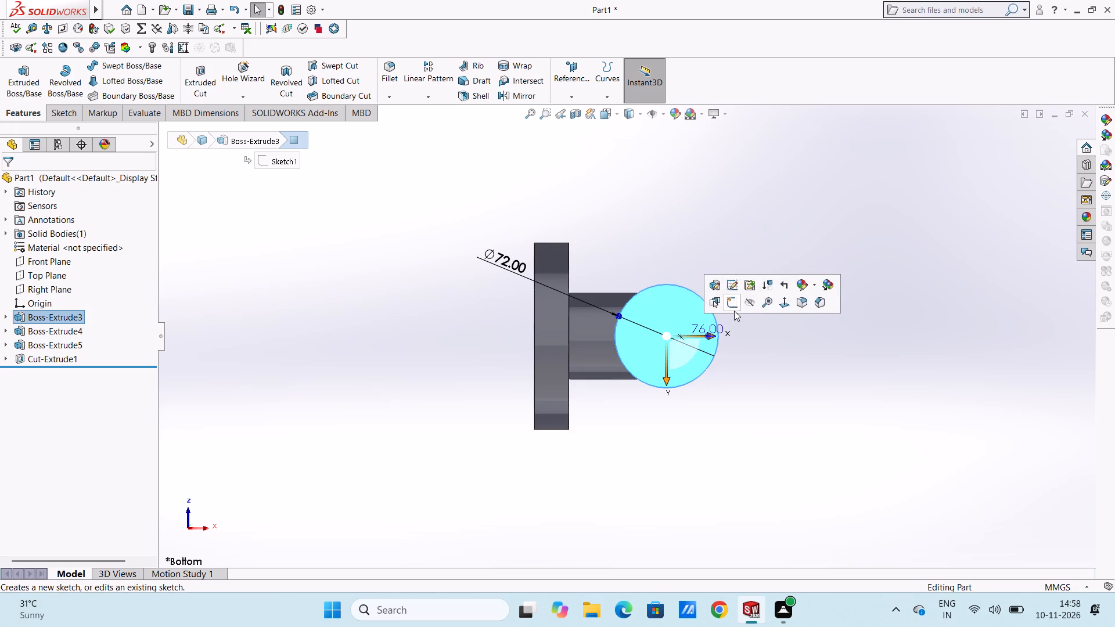
{"action": "left_click", "coordinate": [733, 307]}
{"action": "left_click", "coordinate": [739, 284]}
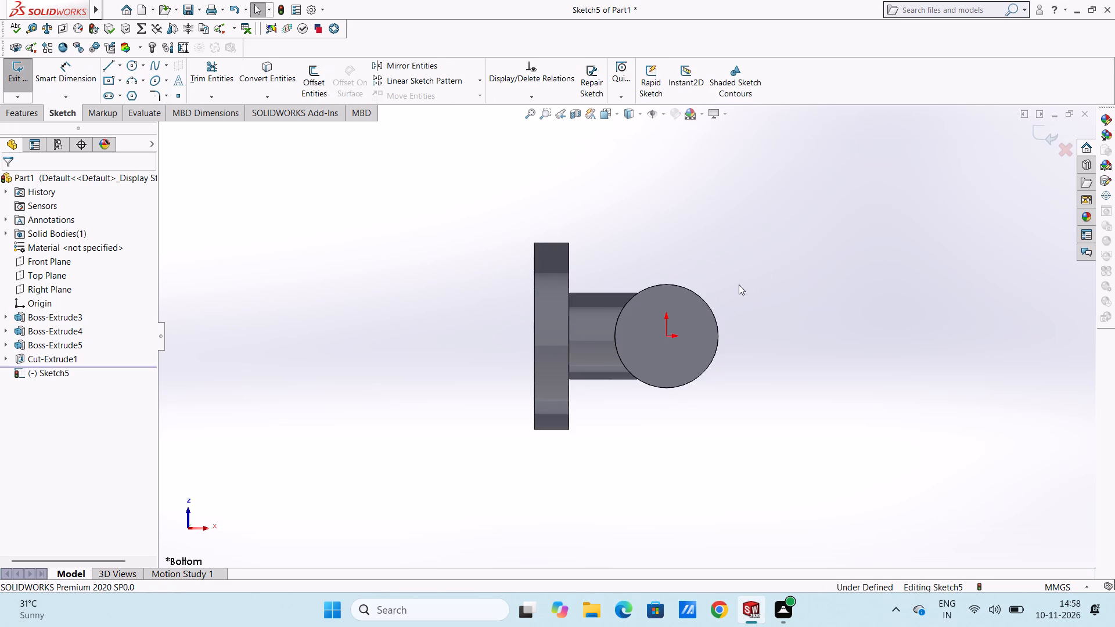
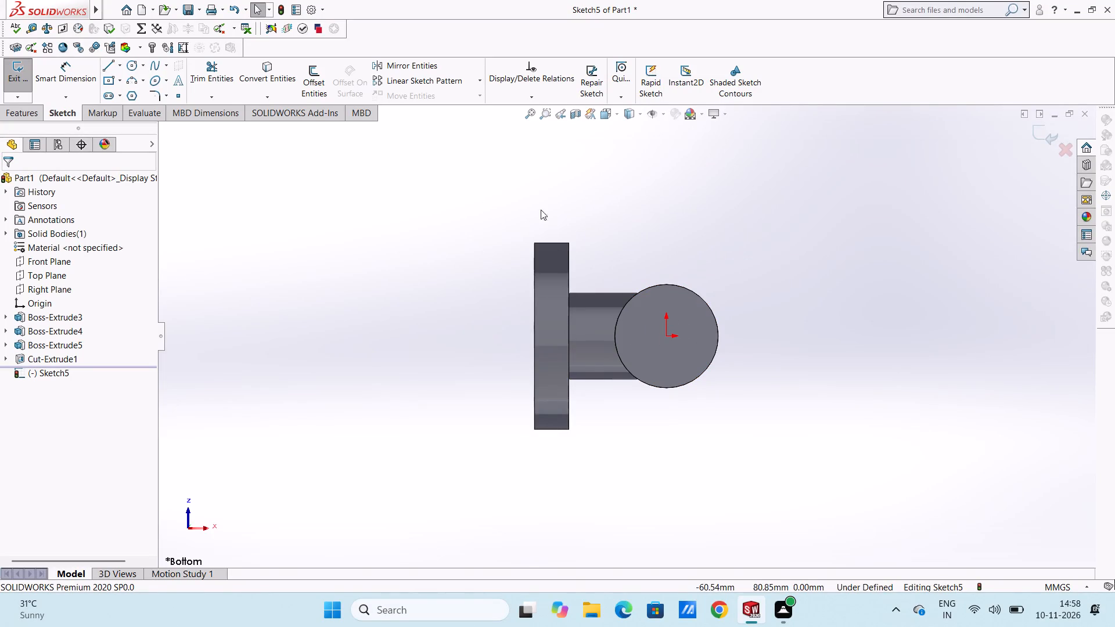
Sketch a circle of about 24 mm radius centred on the origin, inside the upright cylinder's bottom face.
{"action": "left_click", "coordinate": [131, 66]}
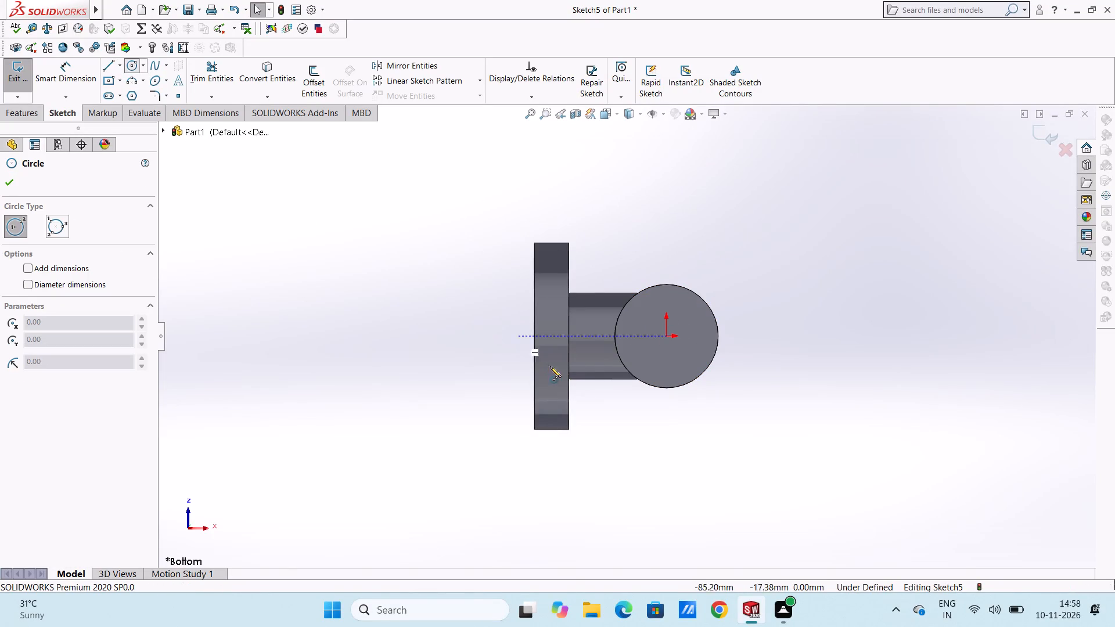
{"action": "left_click", "coordinate": [666, 336]}
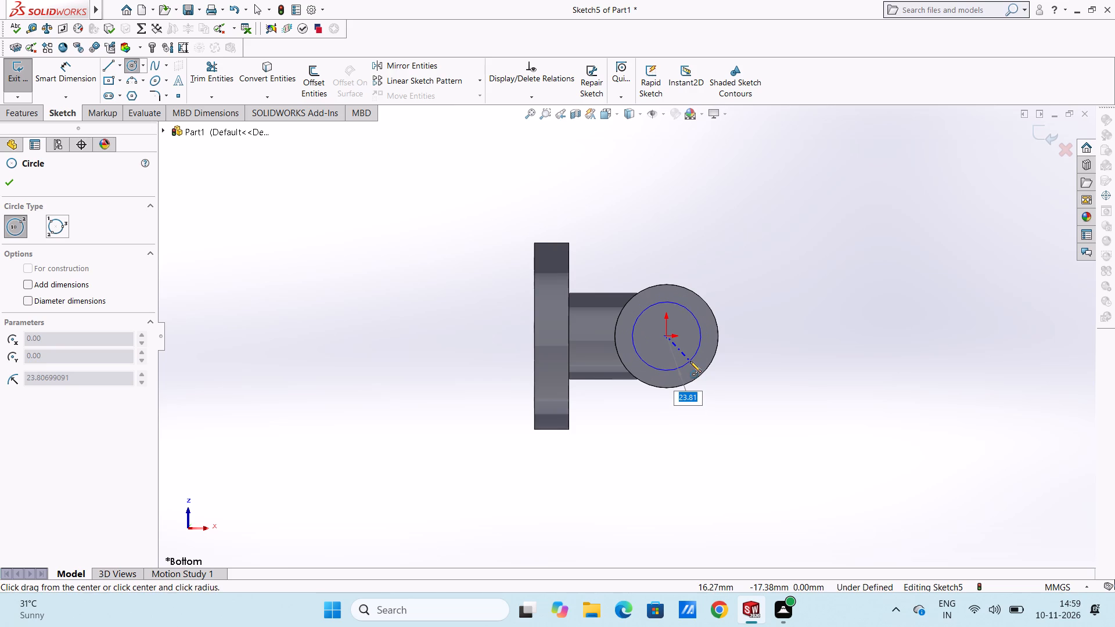
{"action": "left_click", "coordinate": [690, 361]}
{"action": "right_click", "coordinate": [839, 262]}
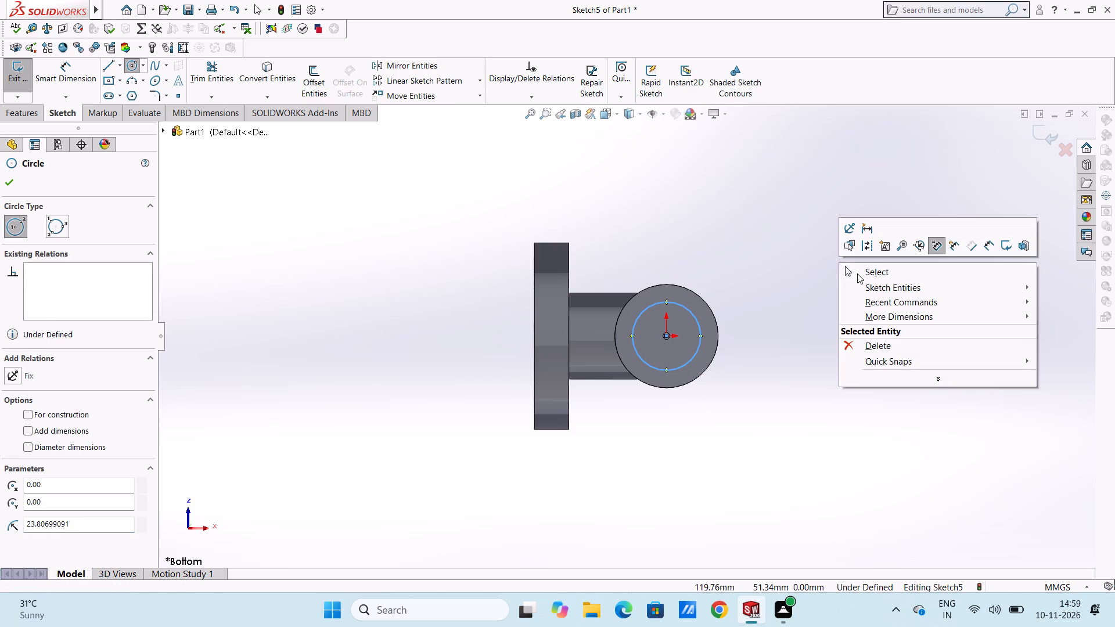
{"action": "left_click_drag", "start_coordinate": [857, 271], "coordinate": [851, 271]}
{"action": "left_click", "coordinate": [792, 288]}
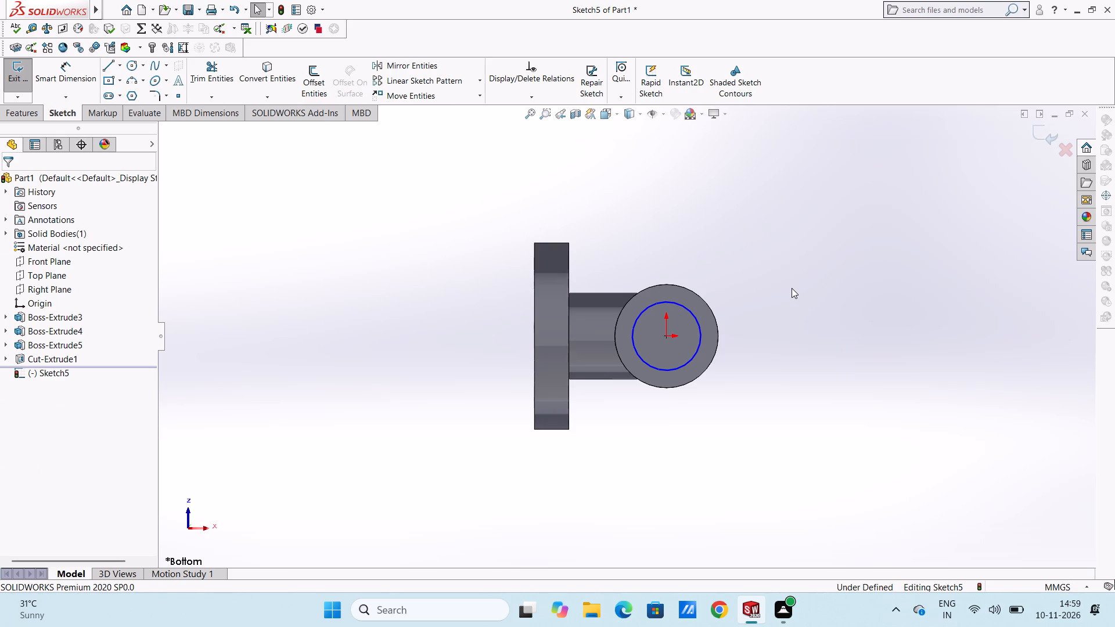
Dimension the new circle on the cylinder's bottom face with a diameter of 44 mm.
{"action": "scroll", "coordinate": [792, 288], "scroll_direction": "up", "scroll_amount": 4}
{"action": "scroll", "coordinate": [661, 301], "scroll_direction": "down", "scroll_amount": 5}
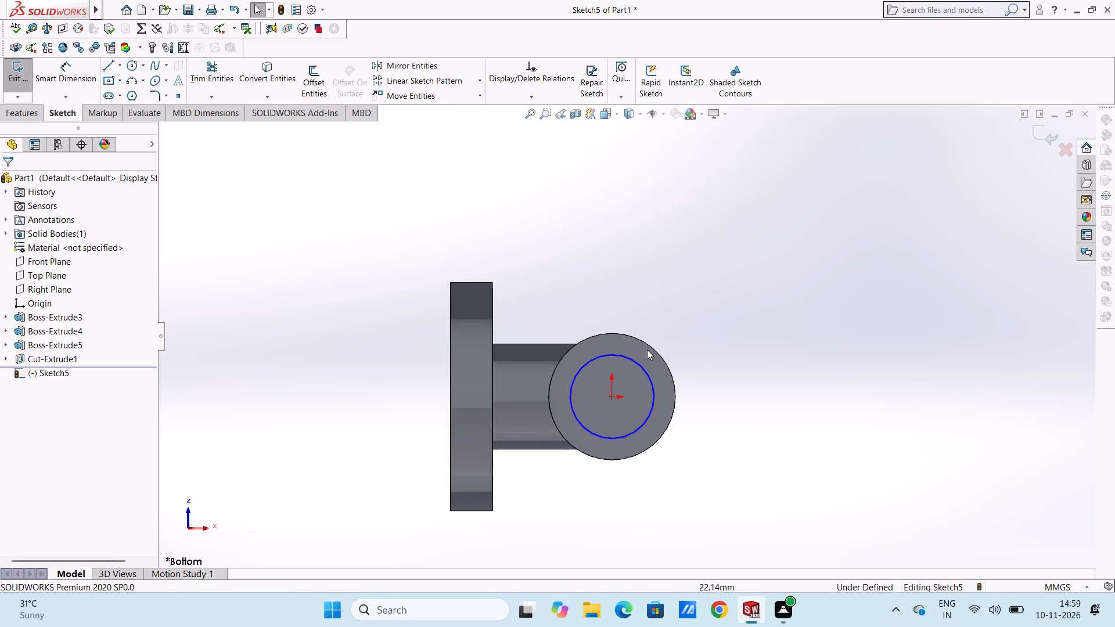
{"action": "scroll", "coordinate": [632, 387], "scroll_direction": "up", "scroll_amount": 4}
{"action": "scroll", "coordinate": [617, 392], "scroll_direction": "down", "scroll_amount": 3}
{"action": "middle_click_drag", "start_coordinate": [603, 255], "coordinate": [584, 358]}
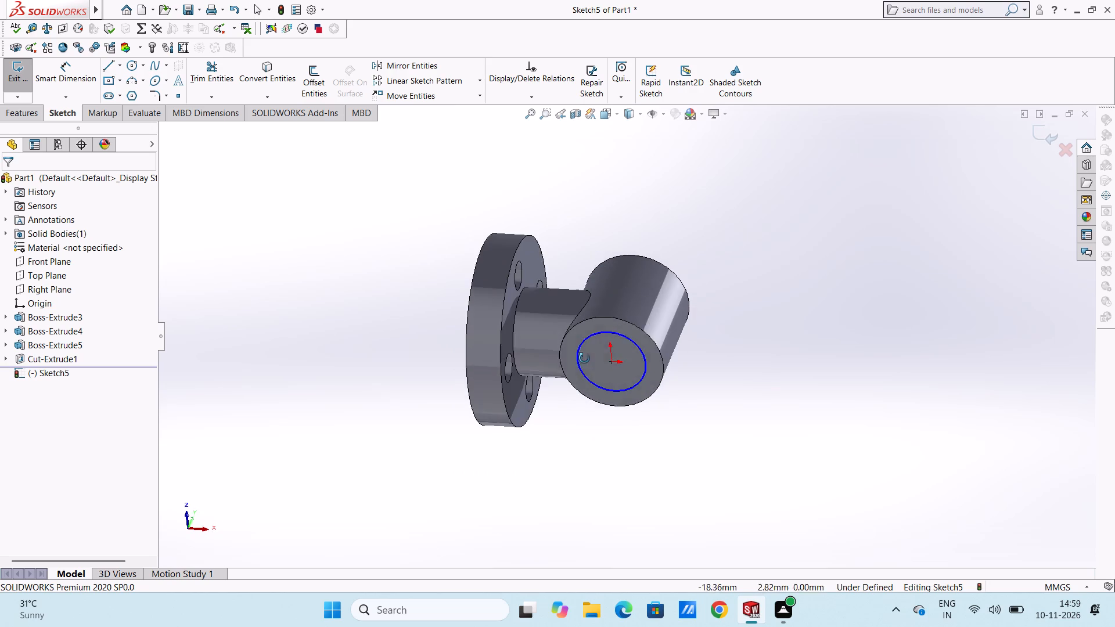
{"action": "middle_click_drag", "start_coordinate": [584, 358], "coordinate": [586, 398]}
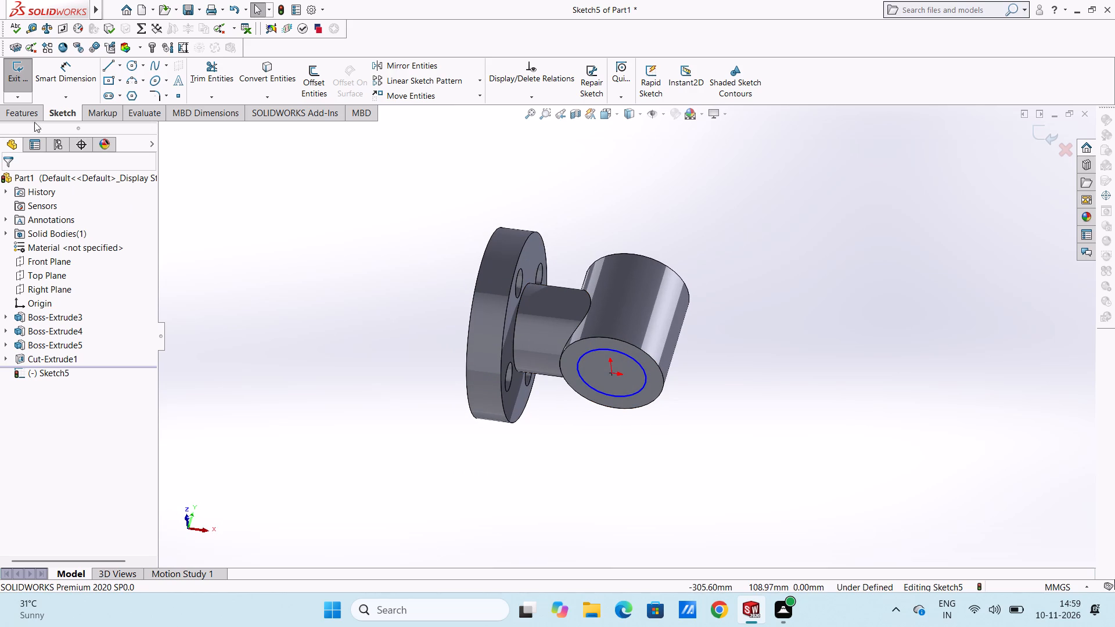
{"action": "left_click_drag", "start_coordinate": [67, 66], "coordinate": [71, 71]}
{"action": "left_click", "coordinate": [614, 351]}
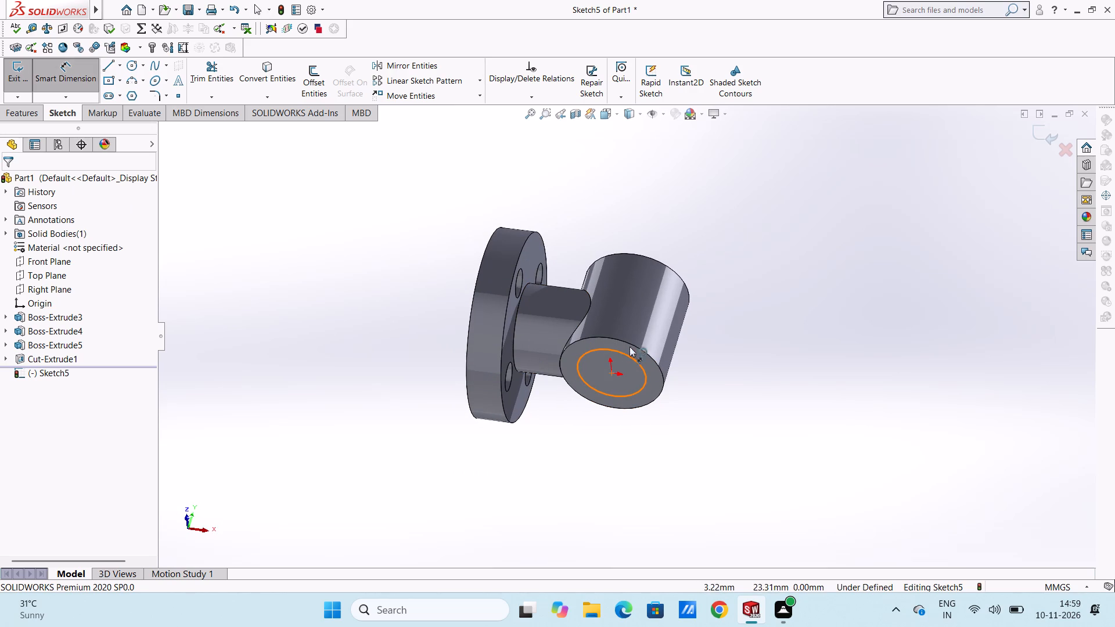
{"action": "left_click", "coordinate": [856, 285]}
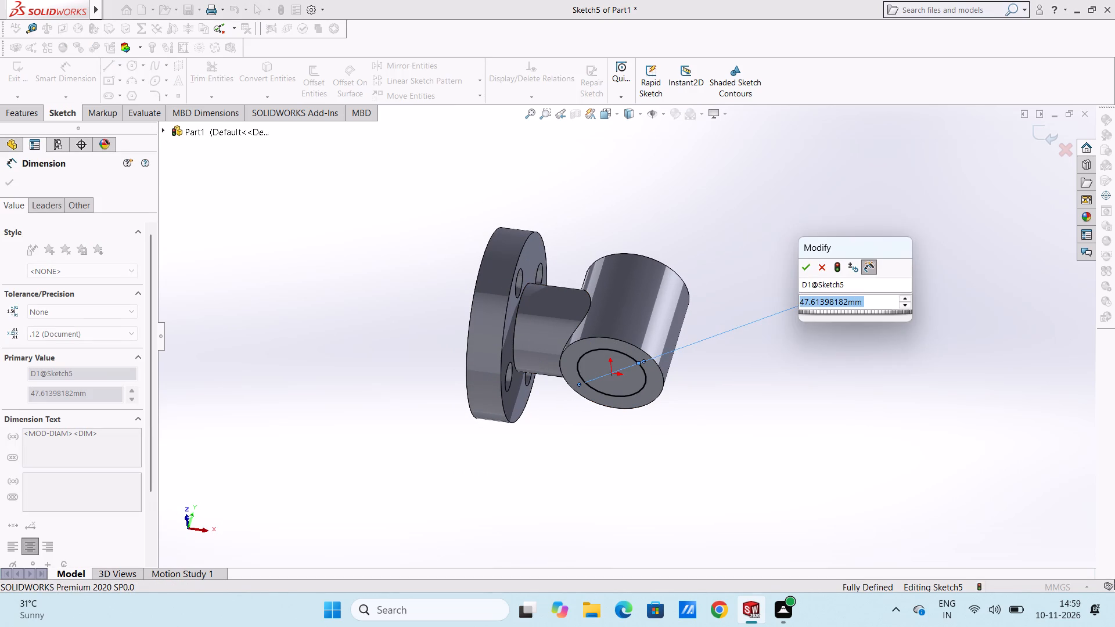
{"action": "type", "text": "44"}
{"action": "key", "text": "Return"}
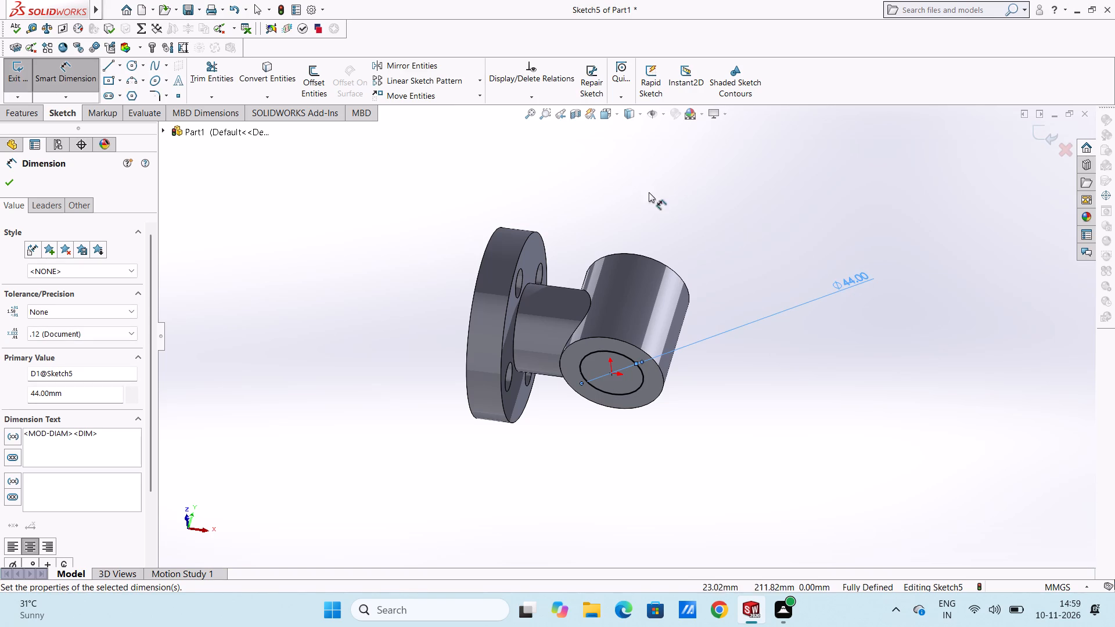
{"action": "left_click", "coordinate": [720, 263]}
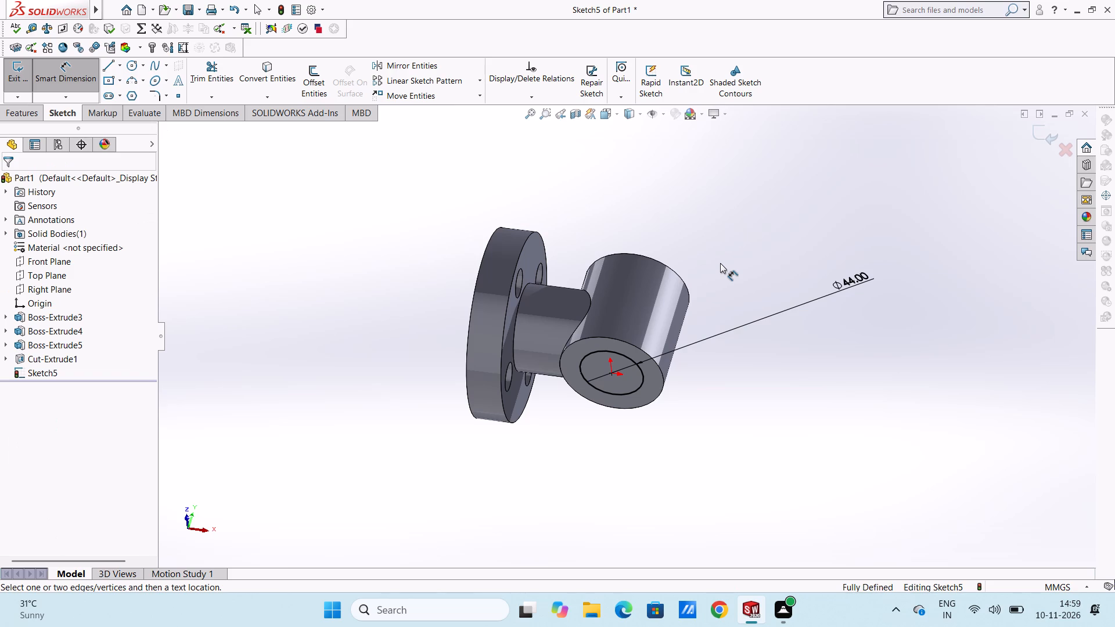
Set the diameter of the circle on the cylinder's bottom face to 54 mm and close the sketch.
{"action": "double_click", "coordinate": [854, 283]}
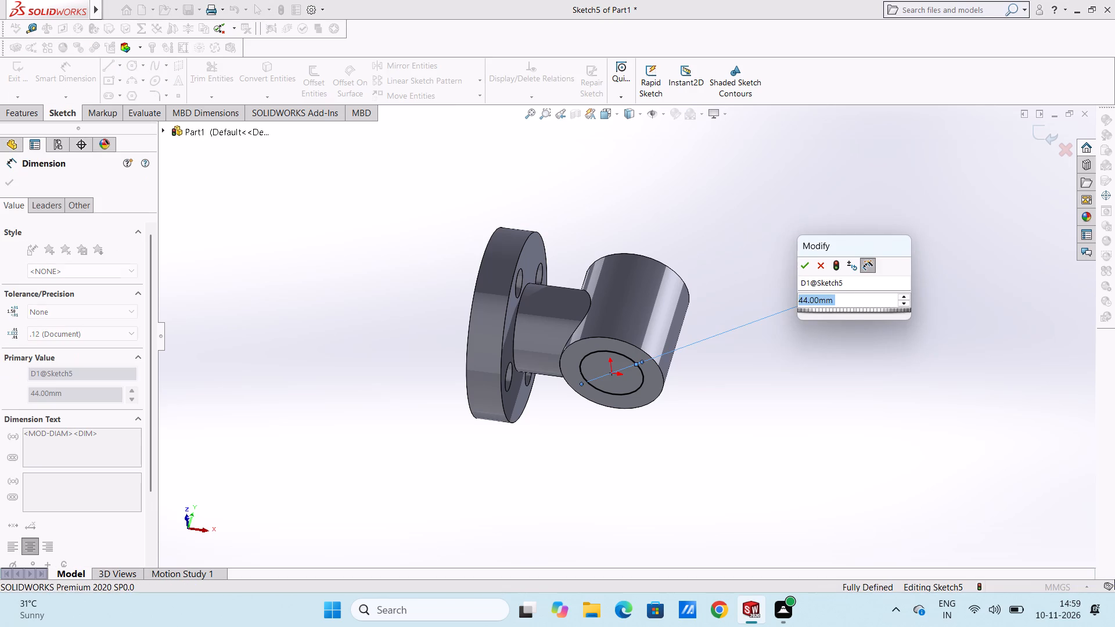
{"action": "type", "text": "54"}
{"action": "key", "text": "Return"}
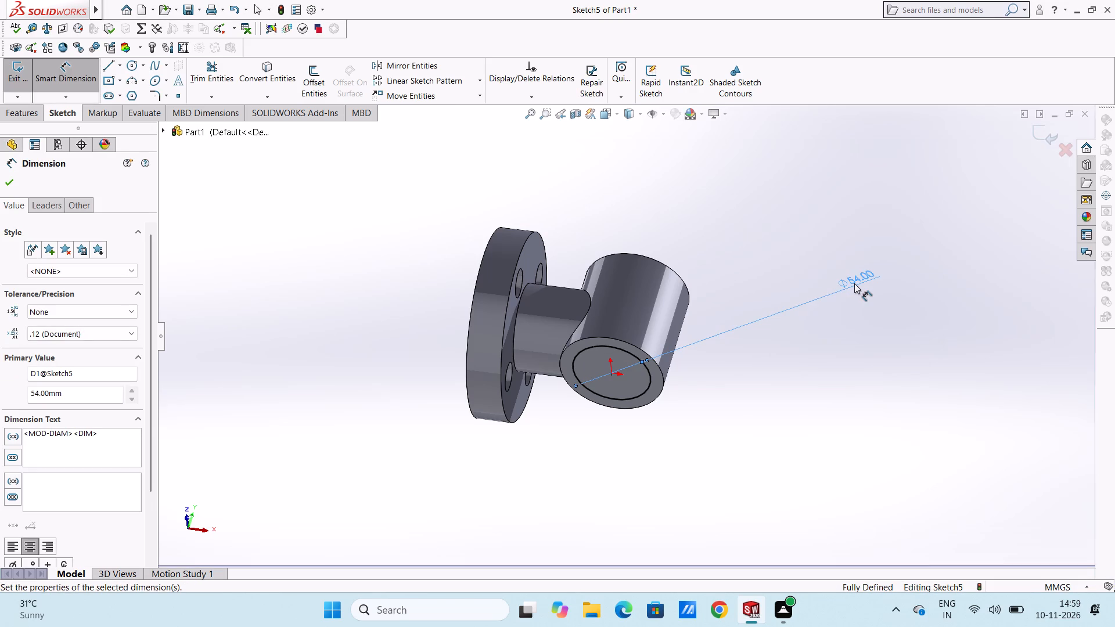
{"action": "left_click", "coordinate": [742, 259]}
{"action": "middle_click_drag", "start_coordinate": [635, 459], "coordinate": [653, 368]}
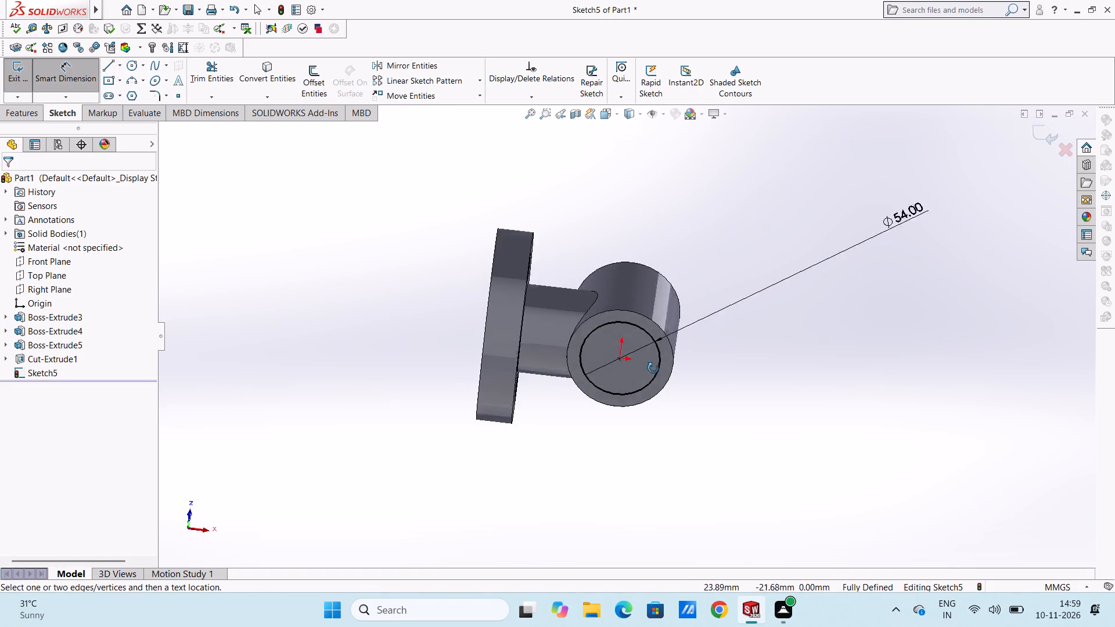
{"action": "middle_click_drag", "start_coordinate": [653, 368], "coordinate": [656, 291]}
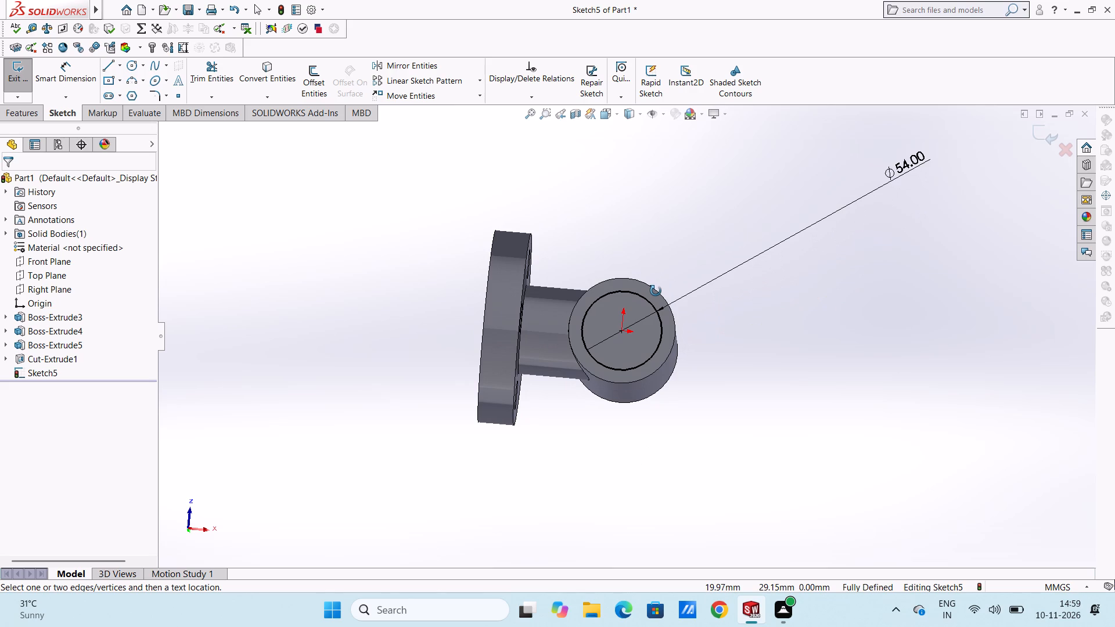
{"action": "middle_click_drag", "start_coordinate": [656, 291], "coordinate": [627, 448]}
{"action": "middle_click_drag", "start_coordinate": [607, 226], "coordinate": [662, 316]}
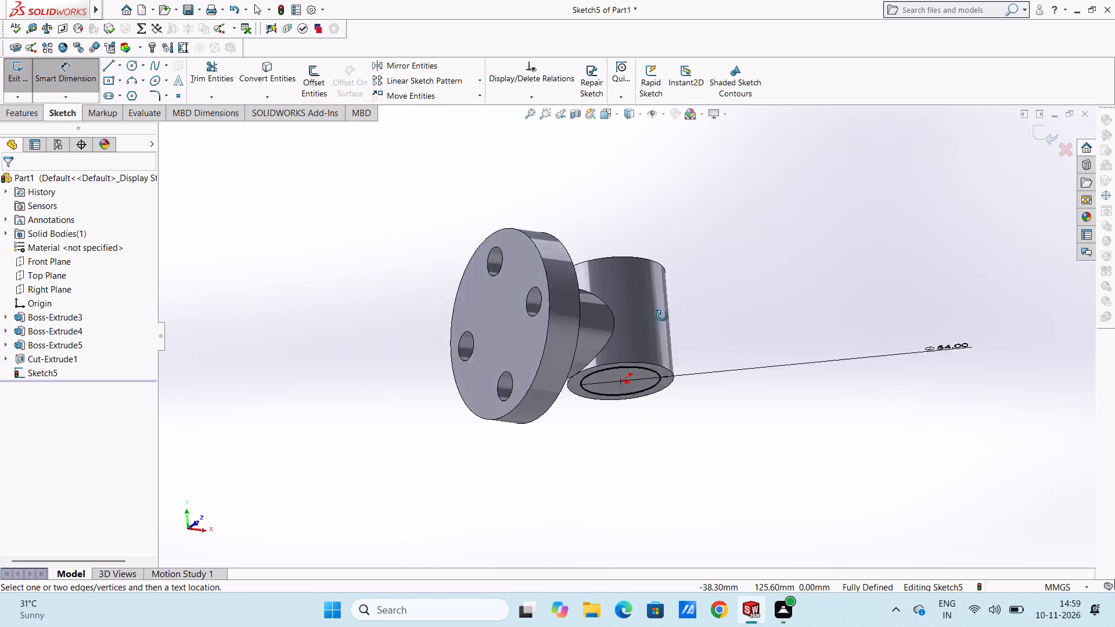
{"action": "middle_click_drag", "start_coordinate": [662, 316], "coordinate": [599, 293]}
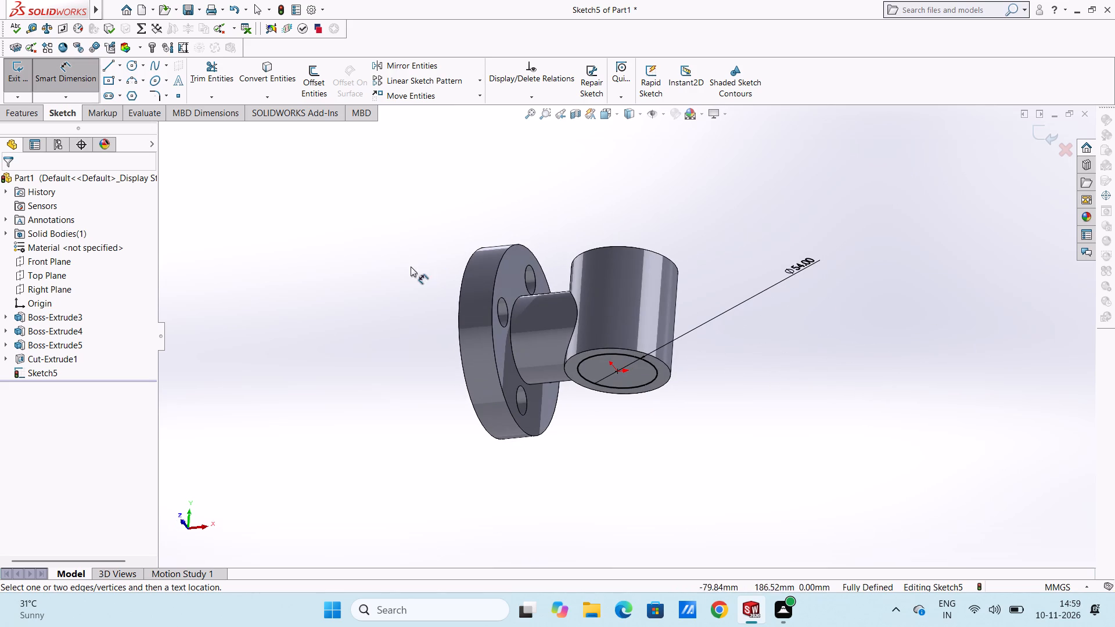
{"action": "left_click", "coordinate": [83, 69]}
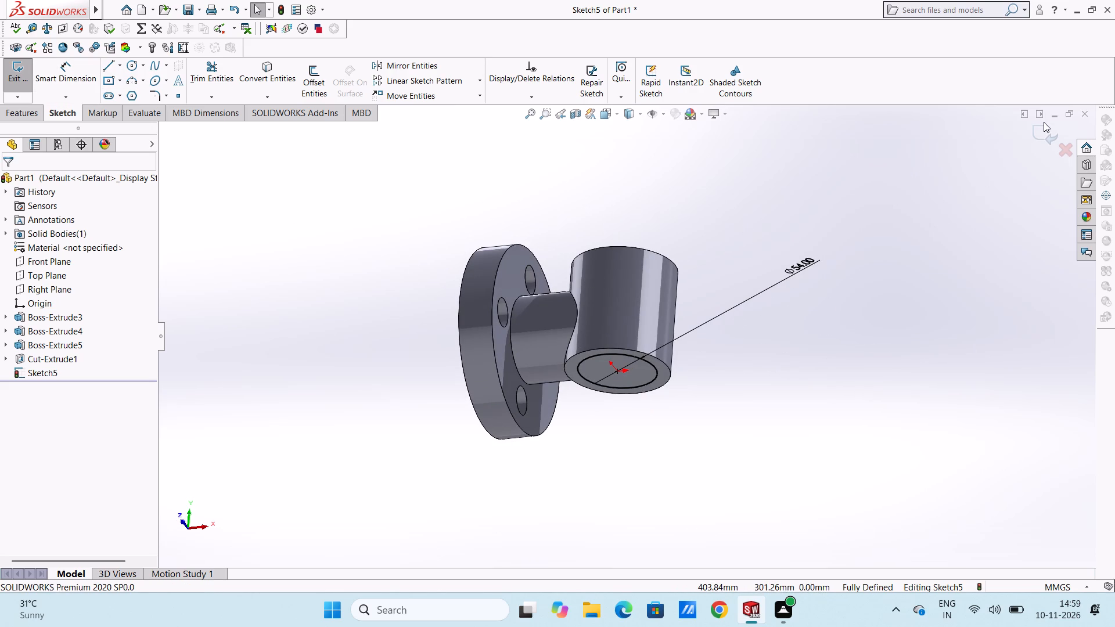
{"action": "left_click", "coordinate": [1040, 136]}
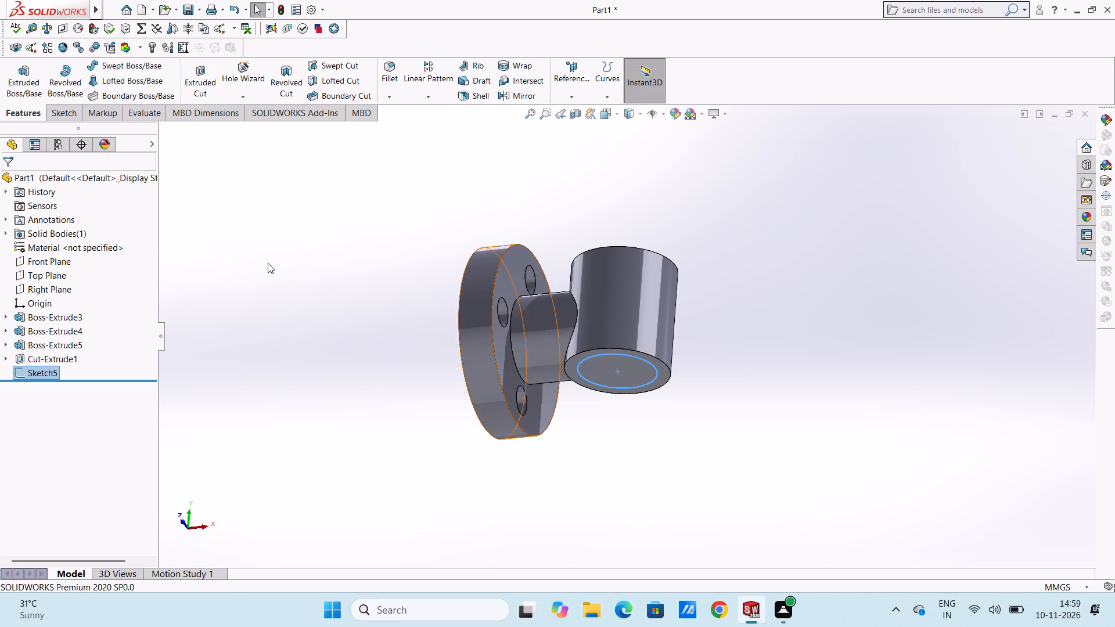
Start a new sketch on the Front Plane, viewed from the front.
{"action": "left_click", "coordinate": [54, 264]}
{"action": "left_click", "coordinate": [68, 247]}
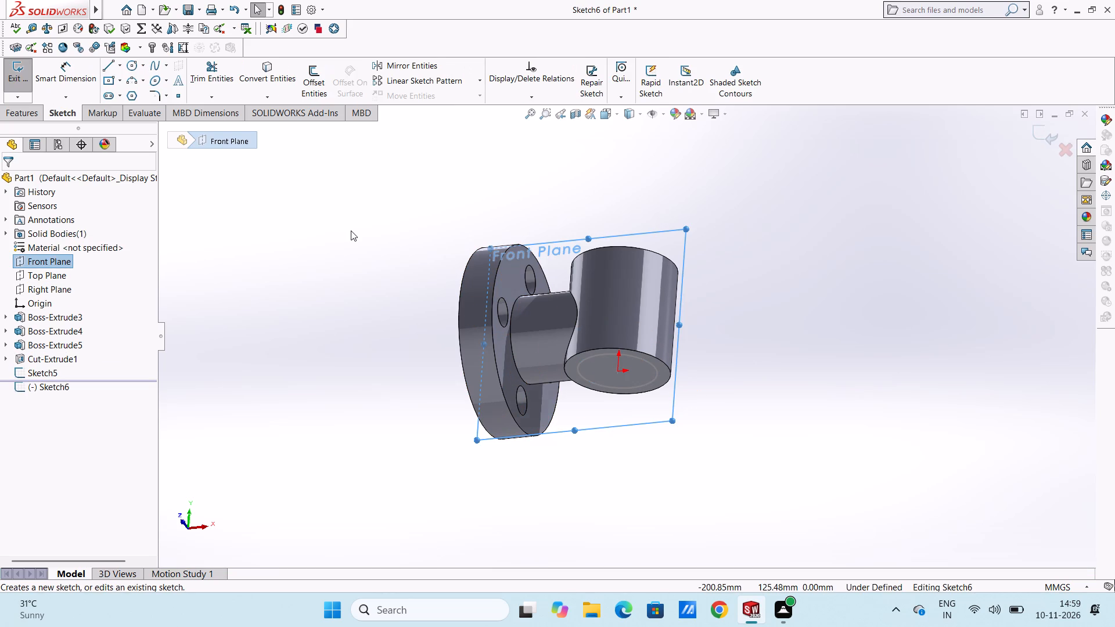
{"action": "left_click", "coordinate": [351, 230]}
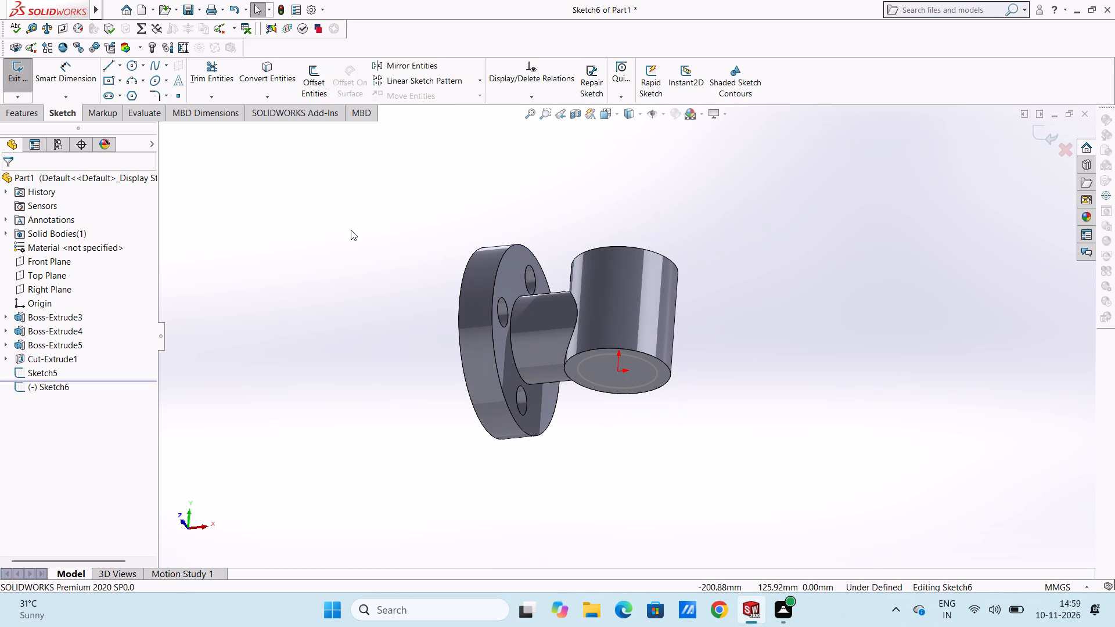
{"action": "key", "text": "ctrl+1"}
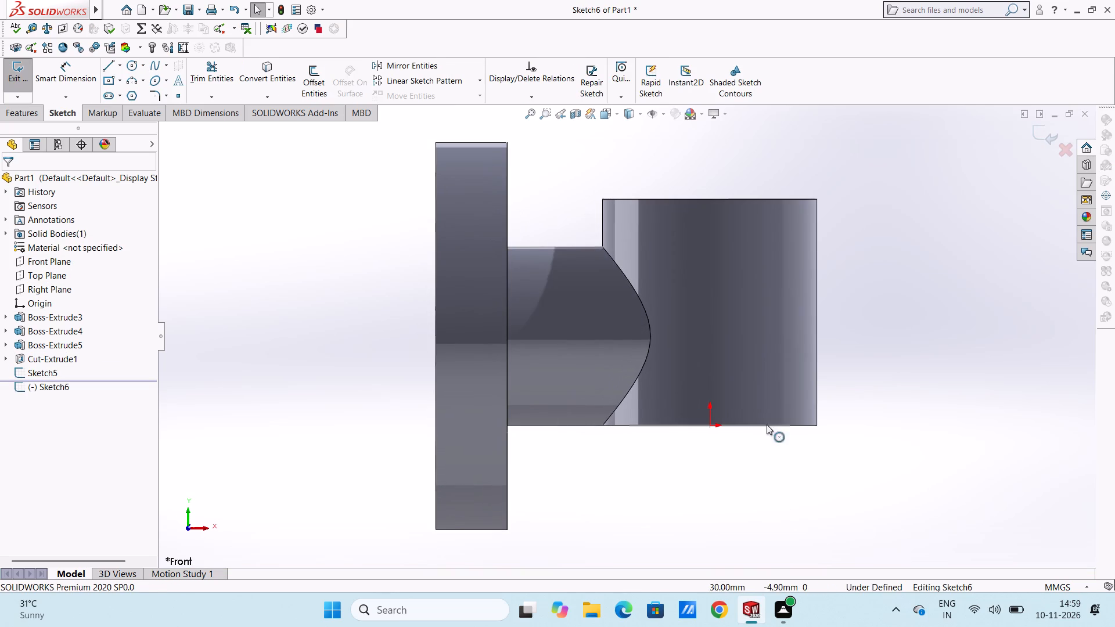
Draw a connected path from the origin: a 75 mm line vertically down, continued by a horizontal line of 170-92 mm pointing away from the flange.
{"action": "scroll", "coordinate": [757, 414], "scroll_direction": "up", "scroll_amount": 7}
{"action": "scroll", "coordinate": [740, 393], "scroll_direction": "down", "scroll_amount": 2}
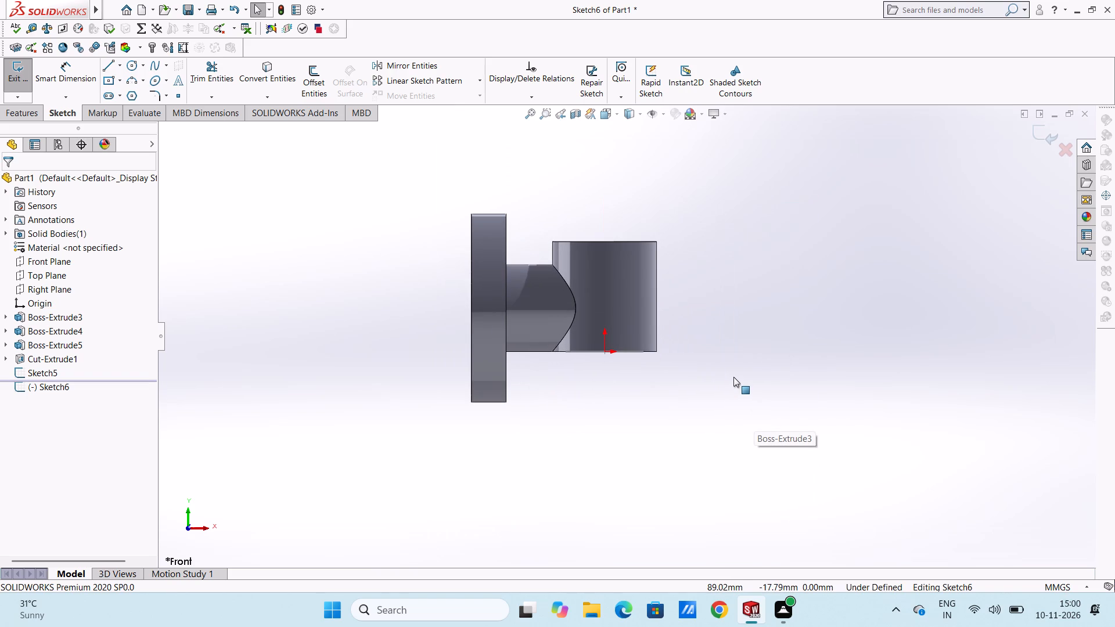
{"action": "scroll", "coordinate": [608, 250], "scroll_direction": "up", "scroll_amount": 2}
{"action": "scroll", "coordinate": [603, 315], "scroll_direction": "down", "scroll_amount": 2}
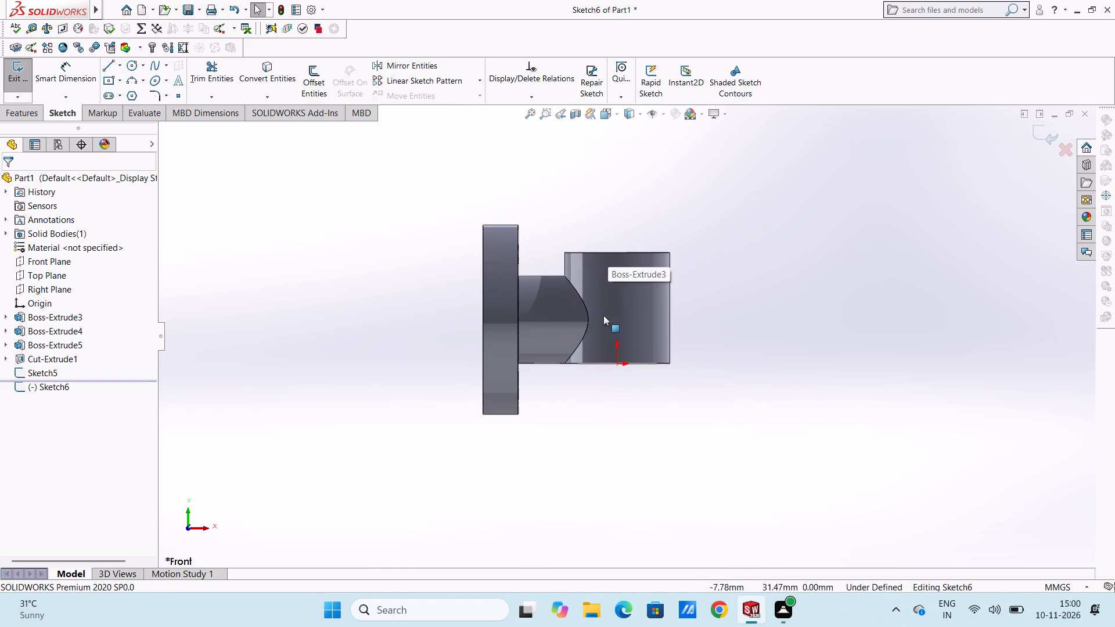
{"action": "left_click", "coordinate": [108, 66]}
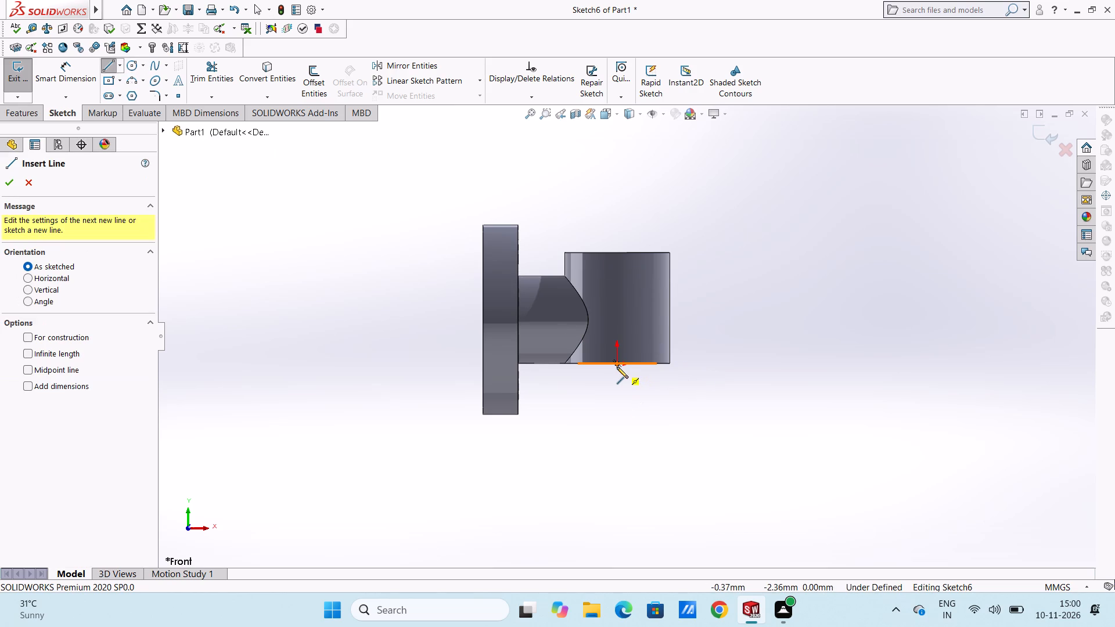
{"action": "left_click", "coordinate": [617, 367]}
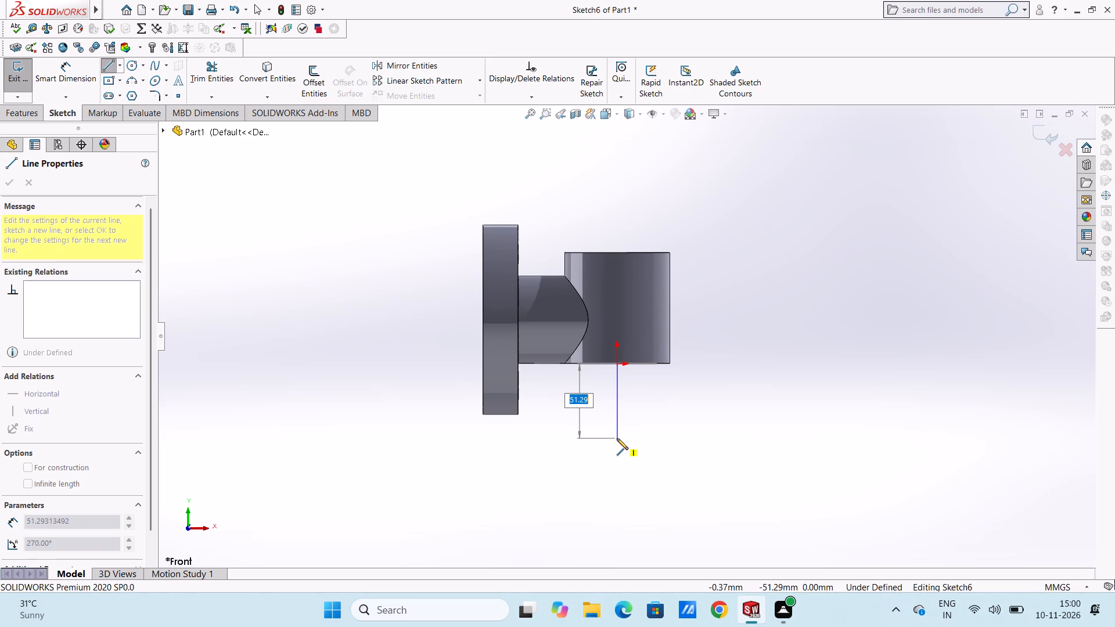
{"action": "type", "text": "75"}
{"action": "key", "text": "Return"}
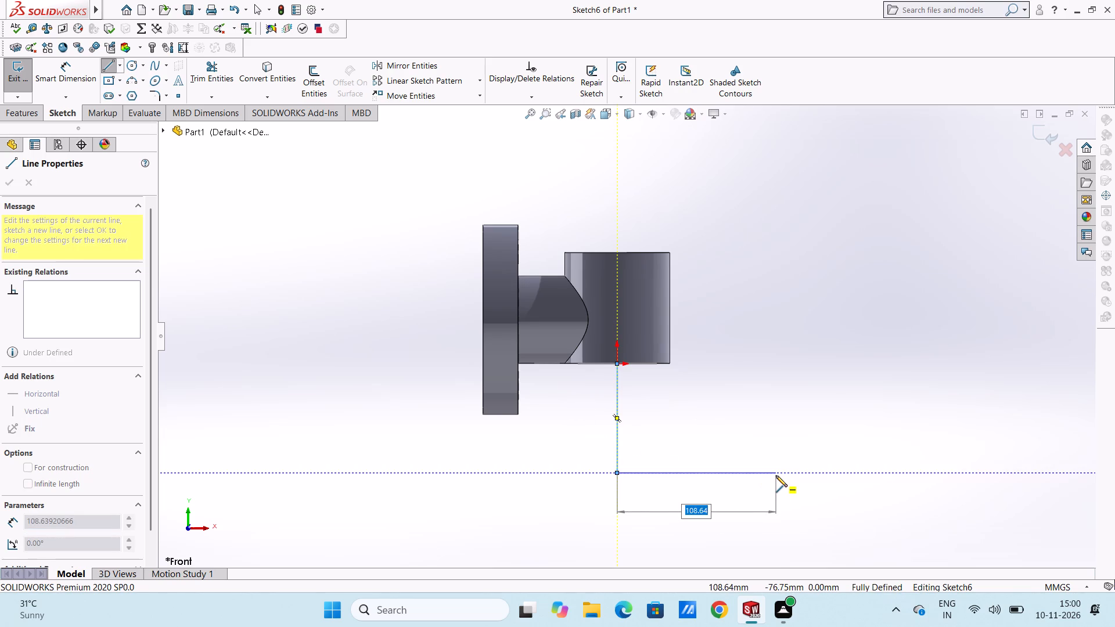
{"action": "type", "text": "17"}
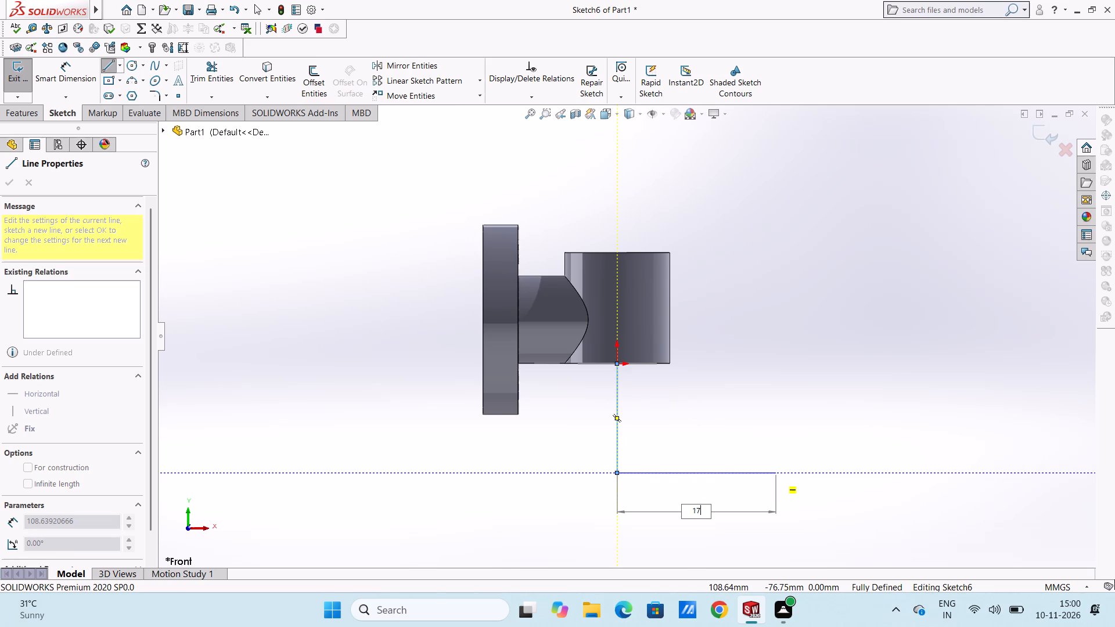
{"action": "type", "text": "0-92"}
{"action": "key", "text": "Return"}
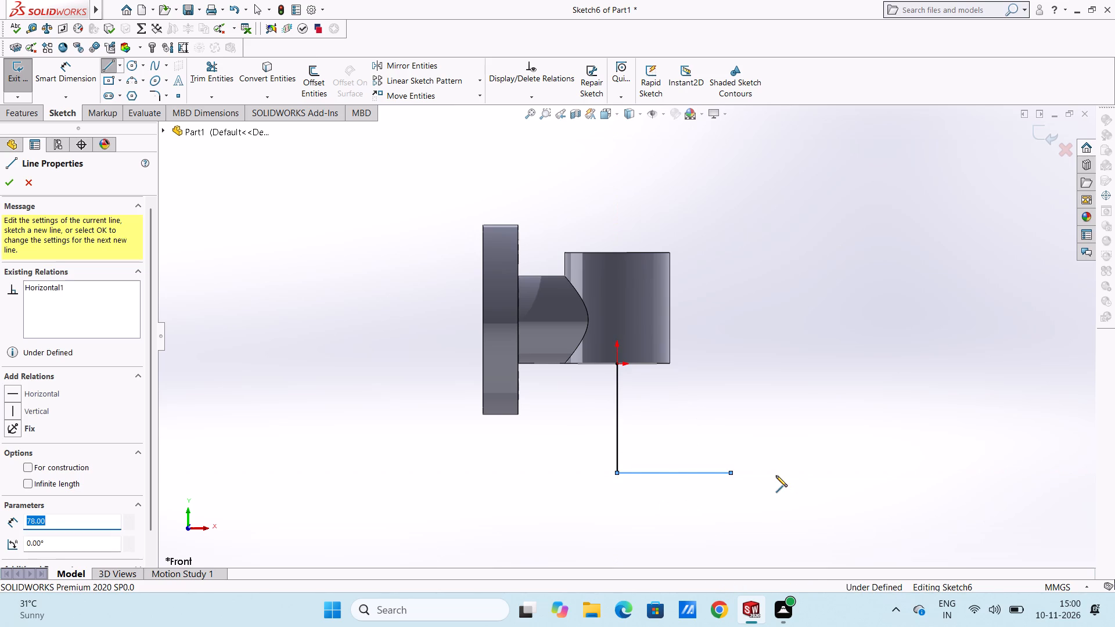
{"action": "right_click", "coordinate": [890, 276]}
{"action": "left_click", "coordinate": [898, 283]}
{"action": "left_click", "coordinate": [839, 301]}
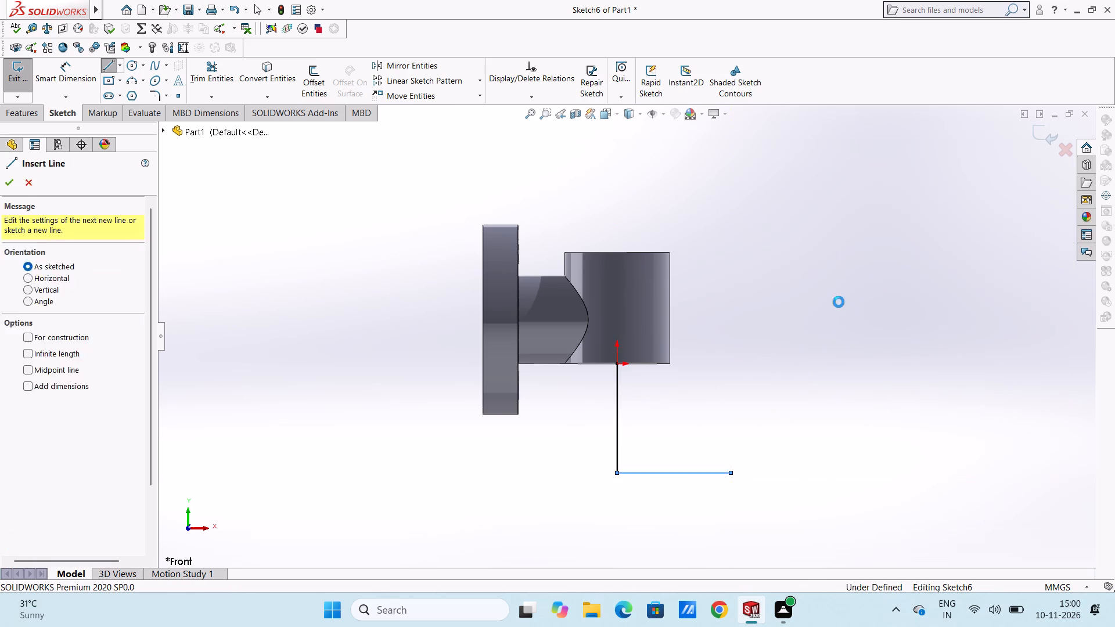
Dimension the vertical path line below the cylinder at 75 mm.
{"action": "left_click", "coordinate": [59, 67]}
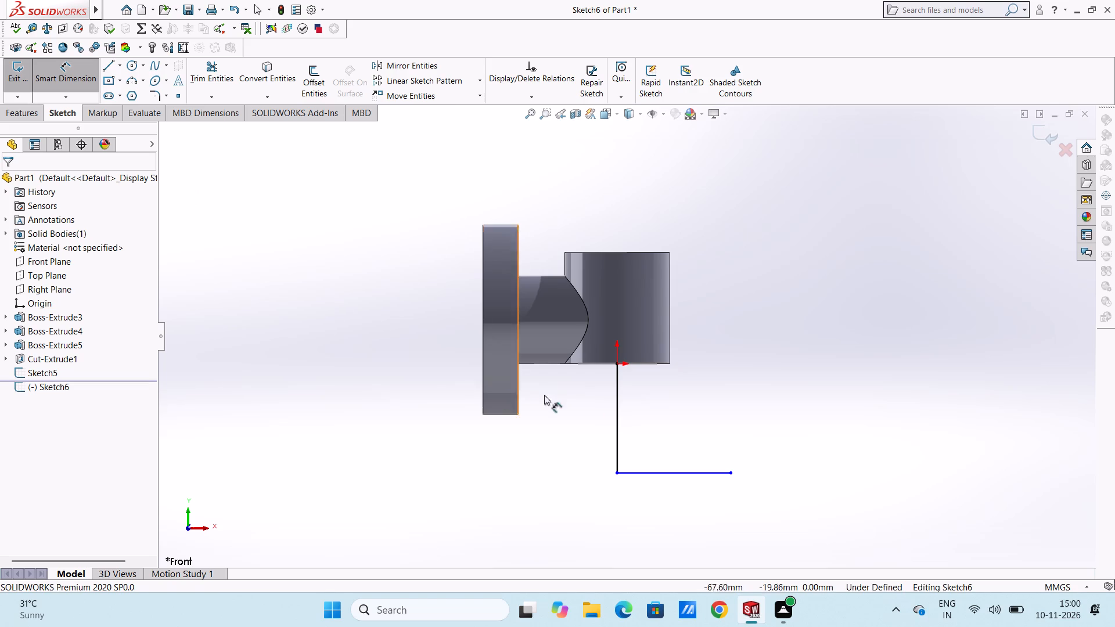
{"action": "left_click", "coordinate": [615, 412]}
{"action": "left_click", "coordinate": [373, 372]}
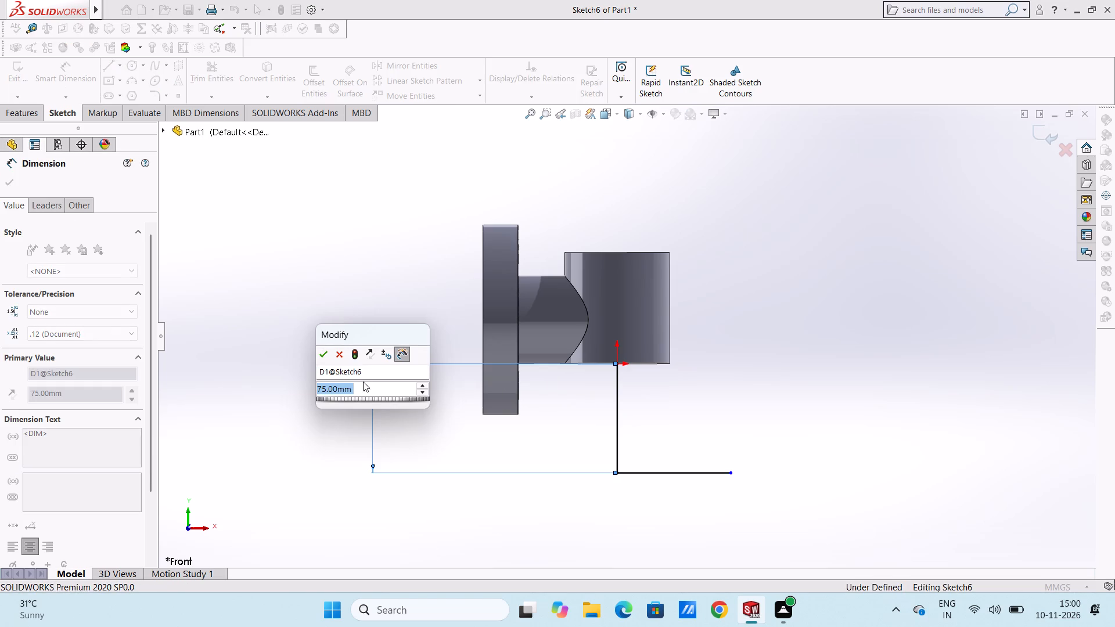
{"action": "left_click", "coordinate": [322, 347]}
{"action": "left_click", "coordinate": [321, 325]}
Dimension the horizontal path line at 78 mm.
{"action": "scroll", "coordinate": [366, 305], "scroll_direction": "up", "scroll_amount": 5}
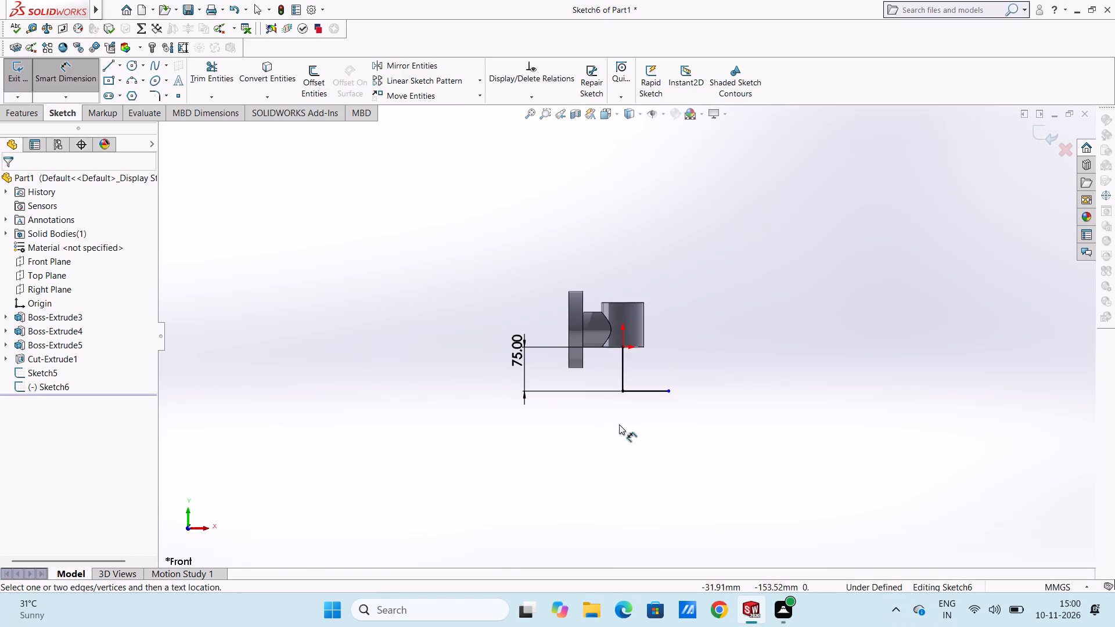
{"action": "scroll", "coordinate": [641, 422], "scroll_direction": "down", "scroll_amount": 5}
{"action": "left_click", "coordinate": [641, 312]}
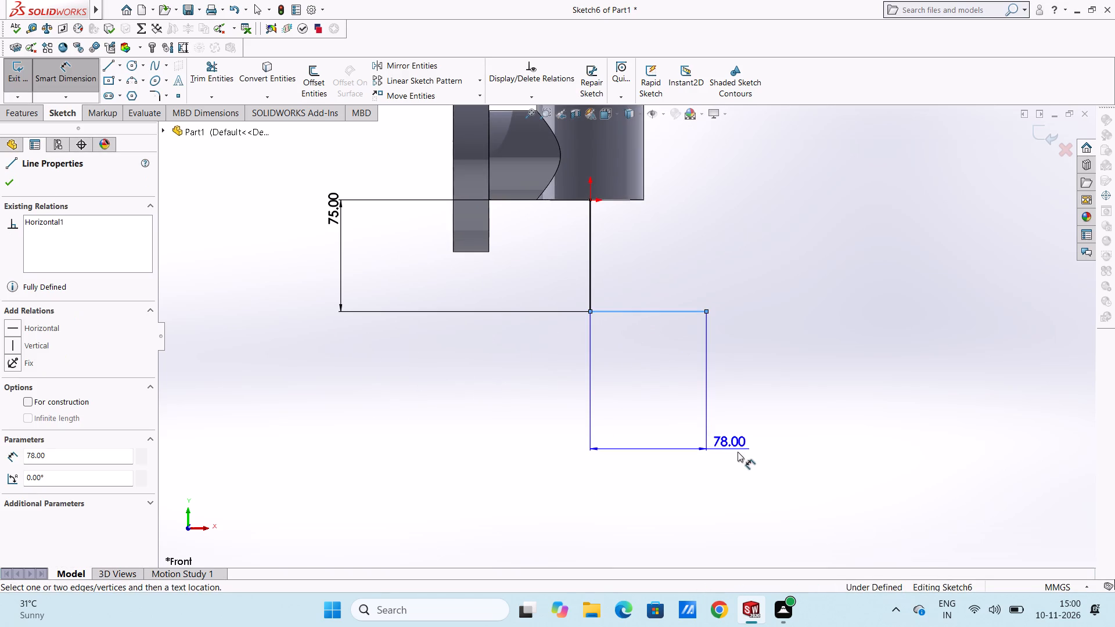
{"action": "left_click", "coordinate": [771, 453]}
{"action": "left_click", "coordinate": [724, 434]}
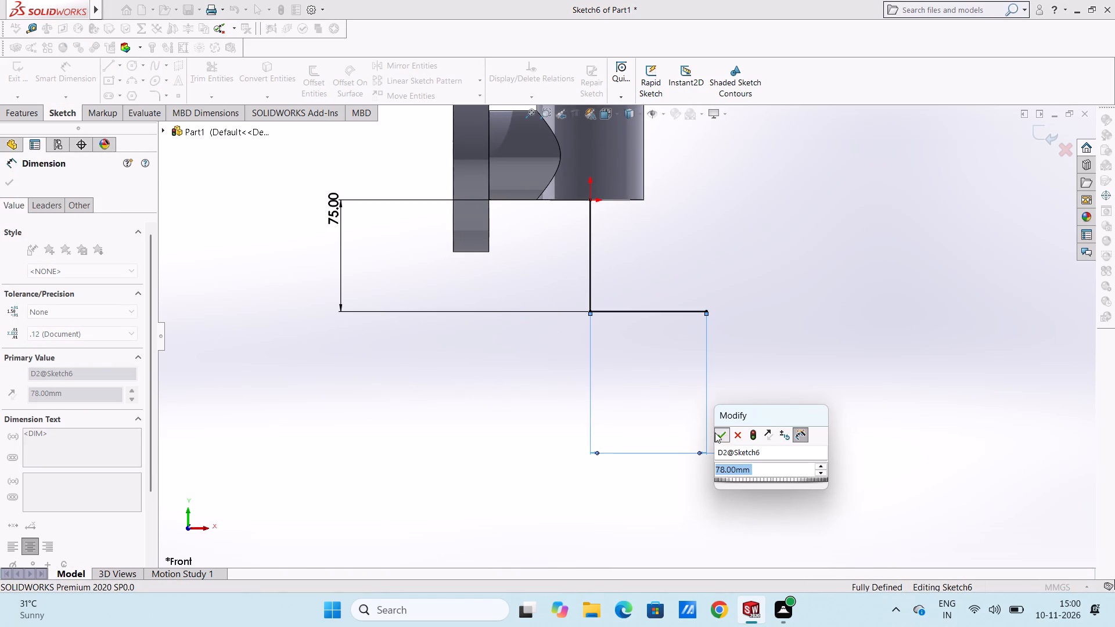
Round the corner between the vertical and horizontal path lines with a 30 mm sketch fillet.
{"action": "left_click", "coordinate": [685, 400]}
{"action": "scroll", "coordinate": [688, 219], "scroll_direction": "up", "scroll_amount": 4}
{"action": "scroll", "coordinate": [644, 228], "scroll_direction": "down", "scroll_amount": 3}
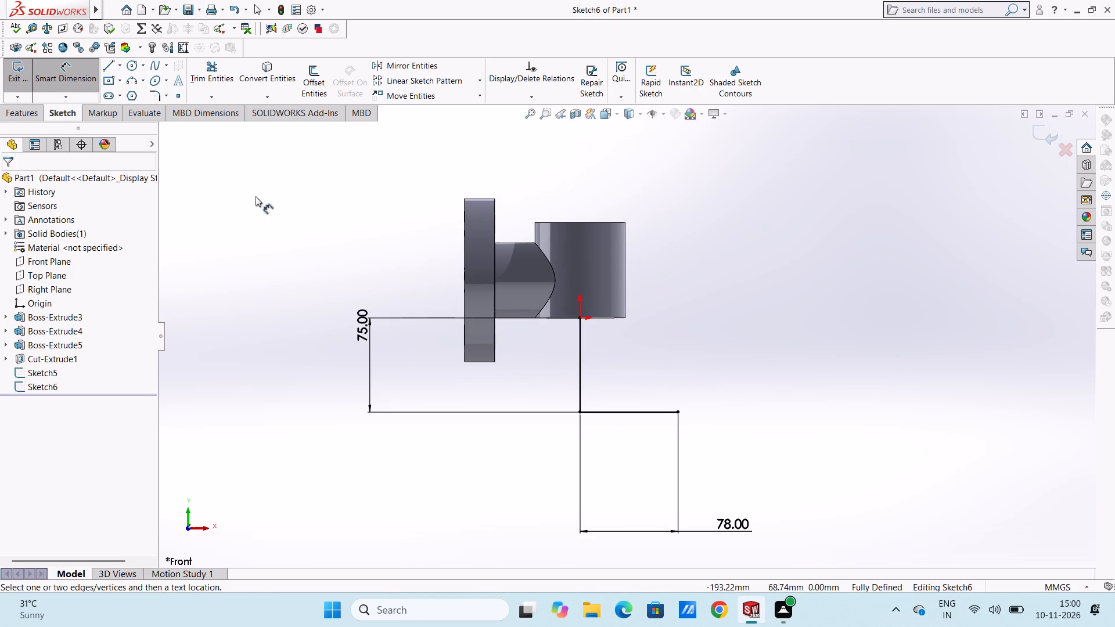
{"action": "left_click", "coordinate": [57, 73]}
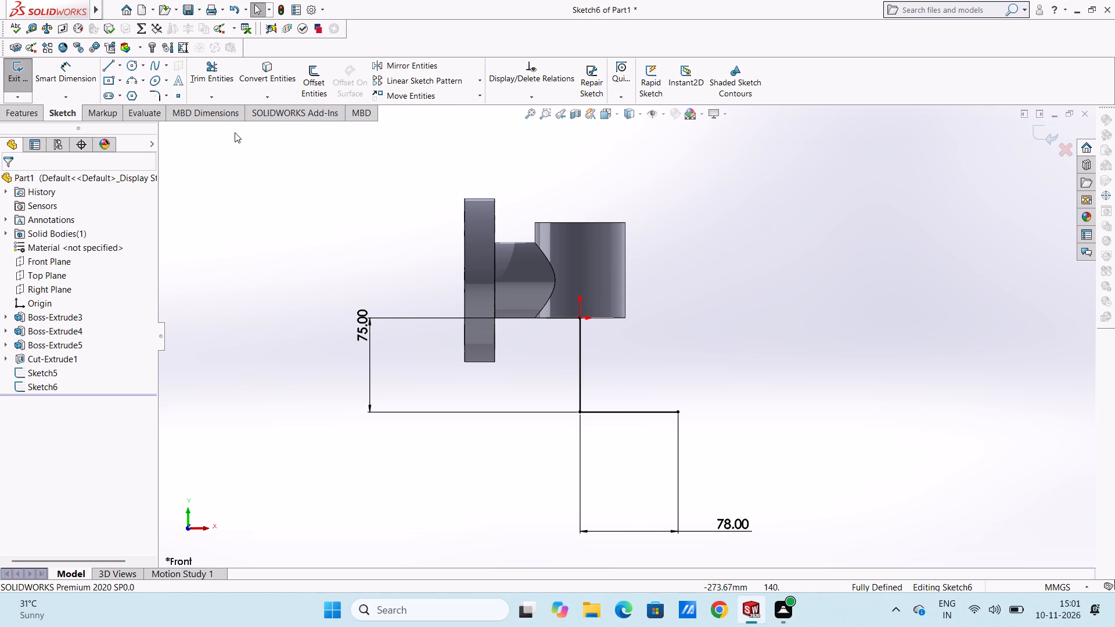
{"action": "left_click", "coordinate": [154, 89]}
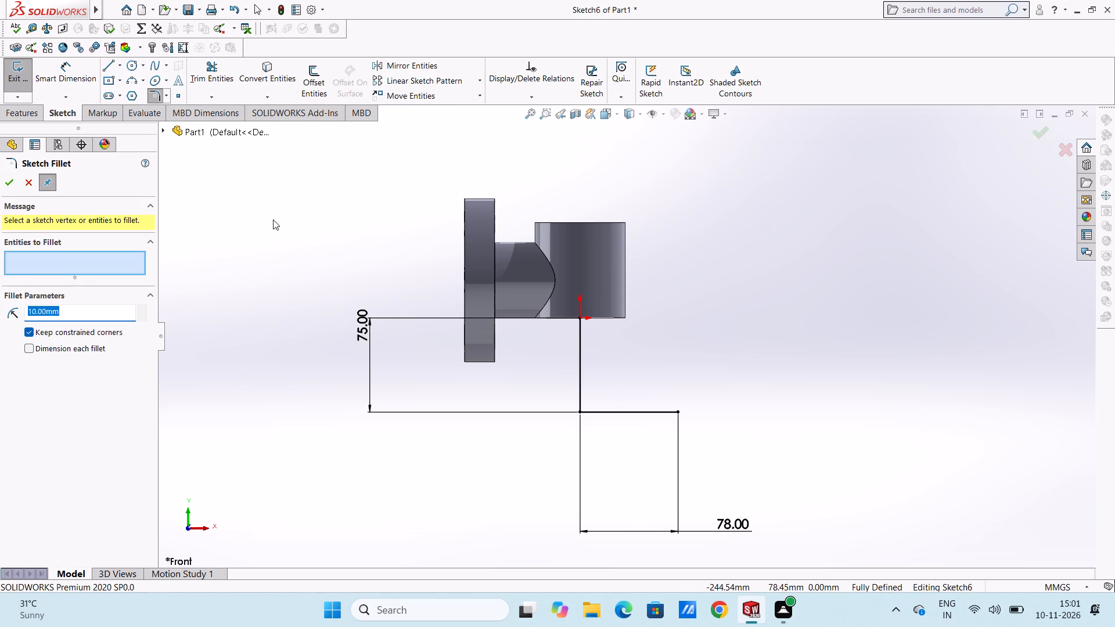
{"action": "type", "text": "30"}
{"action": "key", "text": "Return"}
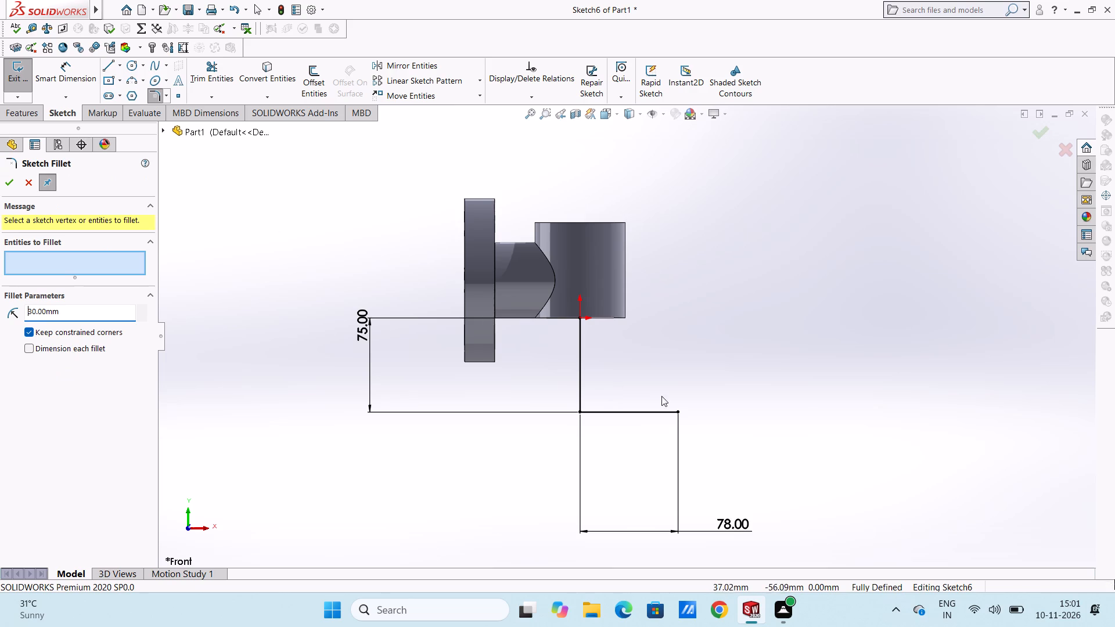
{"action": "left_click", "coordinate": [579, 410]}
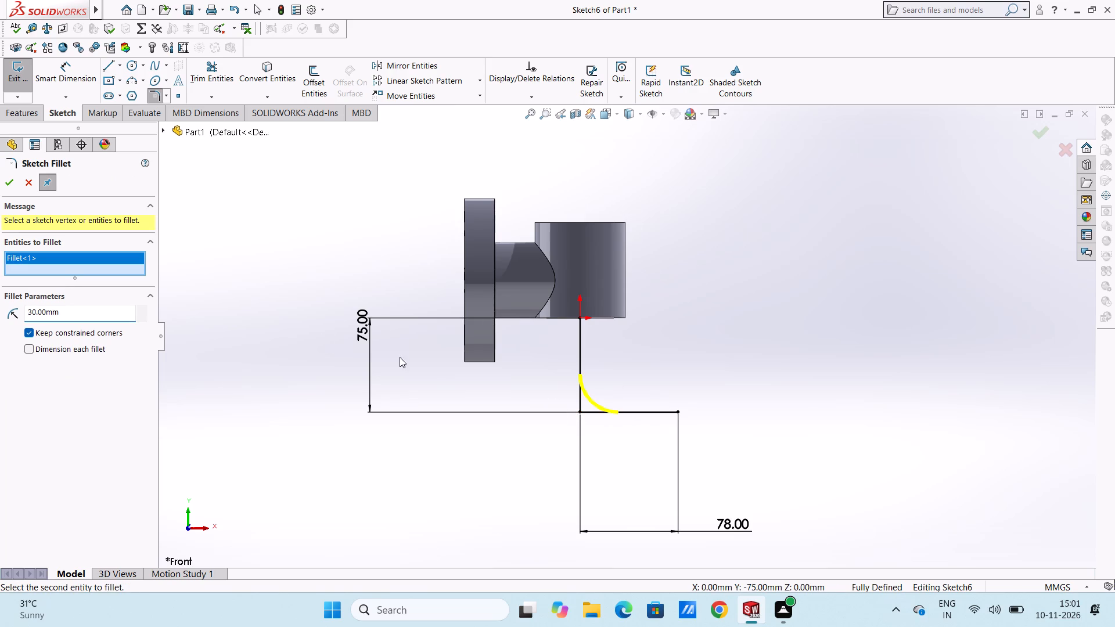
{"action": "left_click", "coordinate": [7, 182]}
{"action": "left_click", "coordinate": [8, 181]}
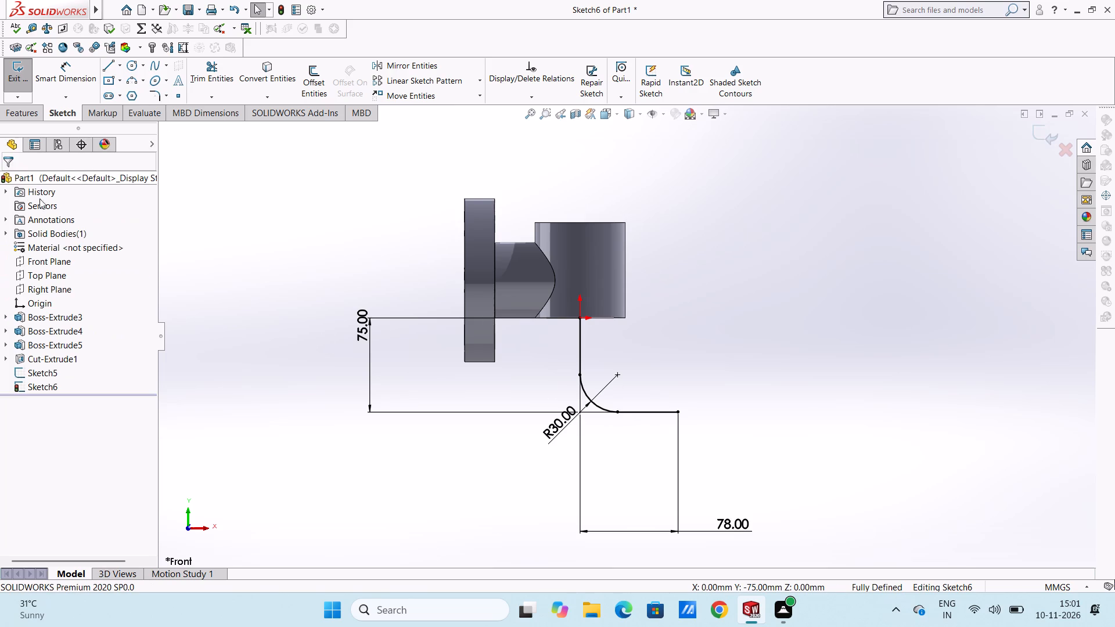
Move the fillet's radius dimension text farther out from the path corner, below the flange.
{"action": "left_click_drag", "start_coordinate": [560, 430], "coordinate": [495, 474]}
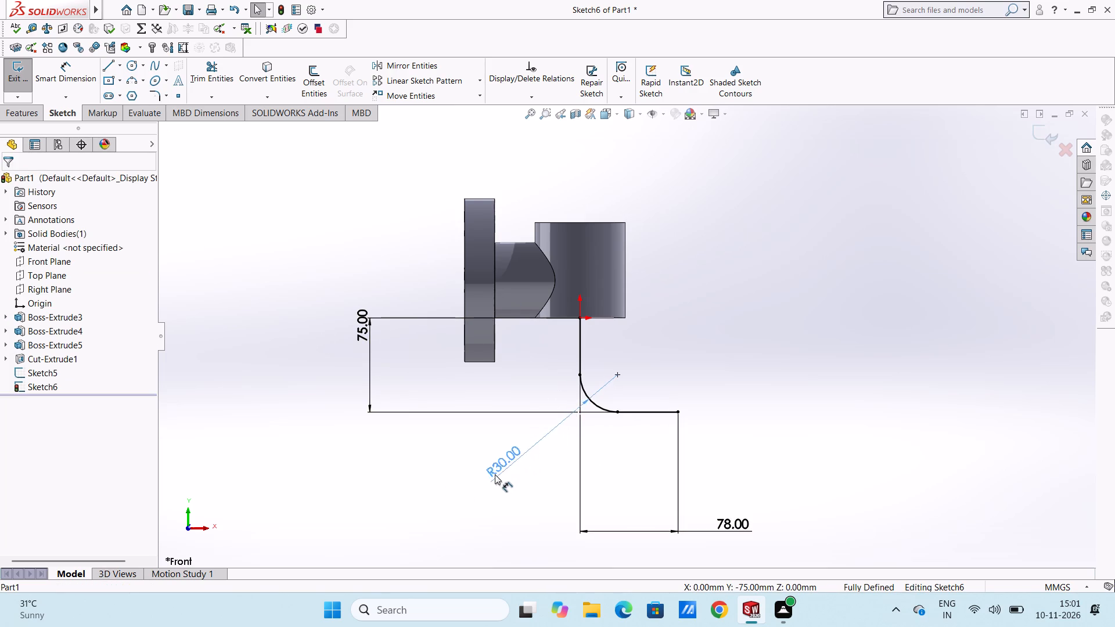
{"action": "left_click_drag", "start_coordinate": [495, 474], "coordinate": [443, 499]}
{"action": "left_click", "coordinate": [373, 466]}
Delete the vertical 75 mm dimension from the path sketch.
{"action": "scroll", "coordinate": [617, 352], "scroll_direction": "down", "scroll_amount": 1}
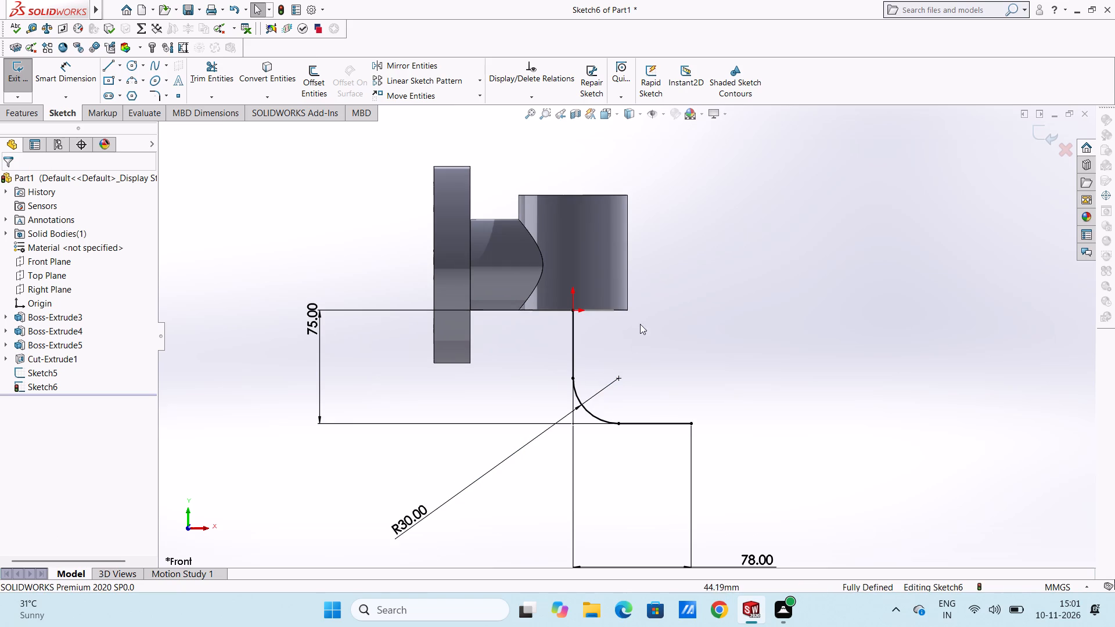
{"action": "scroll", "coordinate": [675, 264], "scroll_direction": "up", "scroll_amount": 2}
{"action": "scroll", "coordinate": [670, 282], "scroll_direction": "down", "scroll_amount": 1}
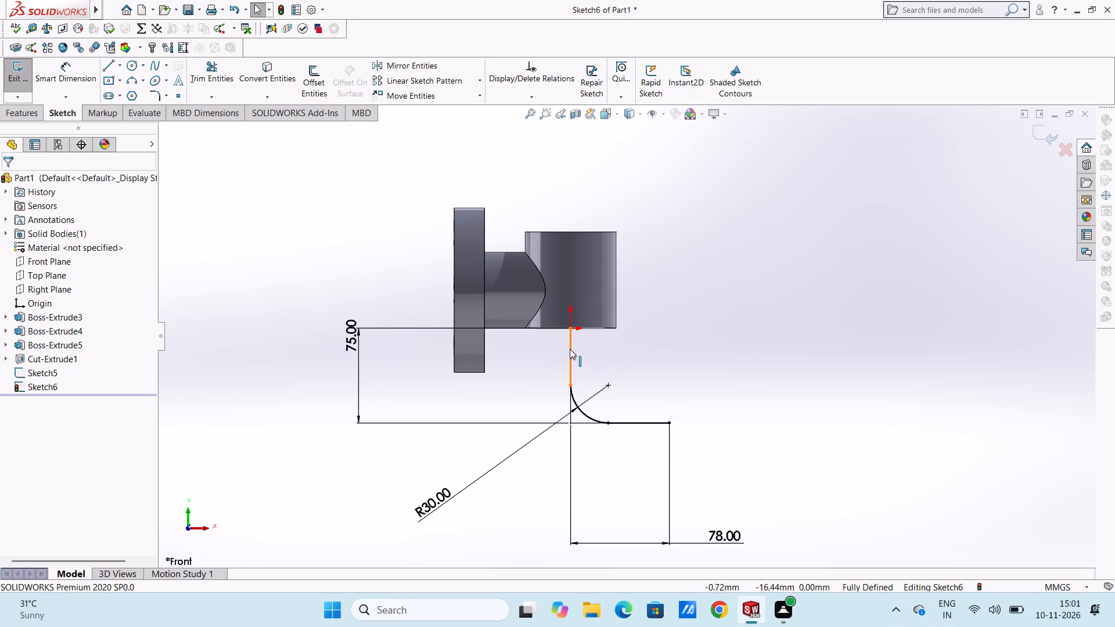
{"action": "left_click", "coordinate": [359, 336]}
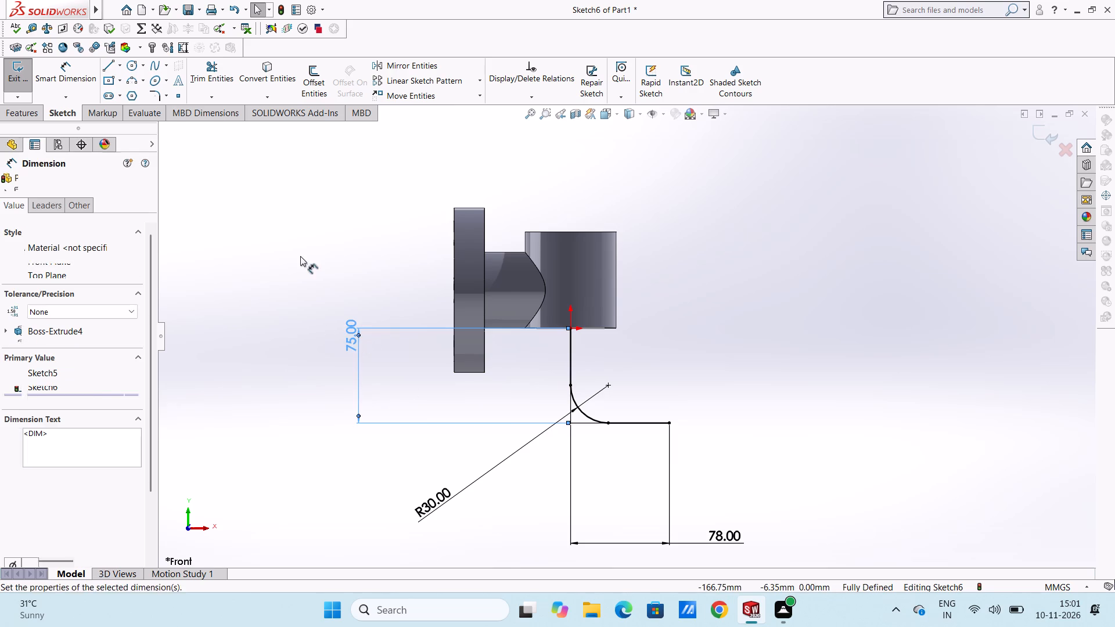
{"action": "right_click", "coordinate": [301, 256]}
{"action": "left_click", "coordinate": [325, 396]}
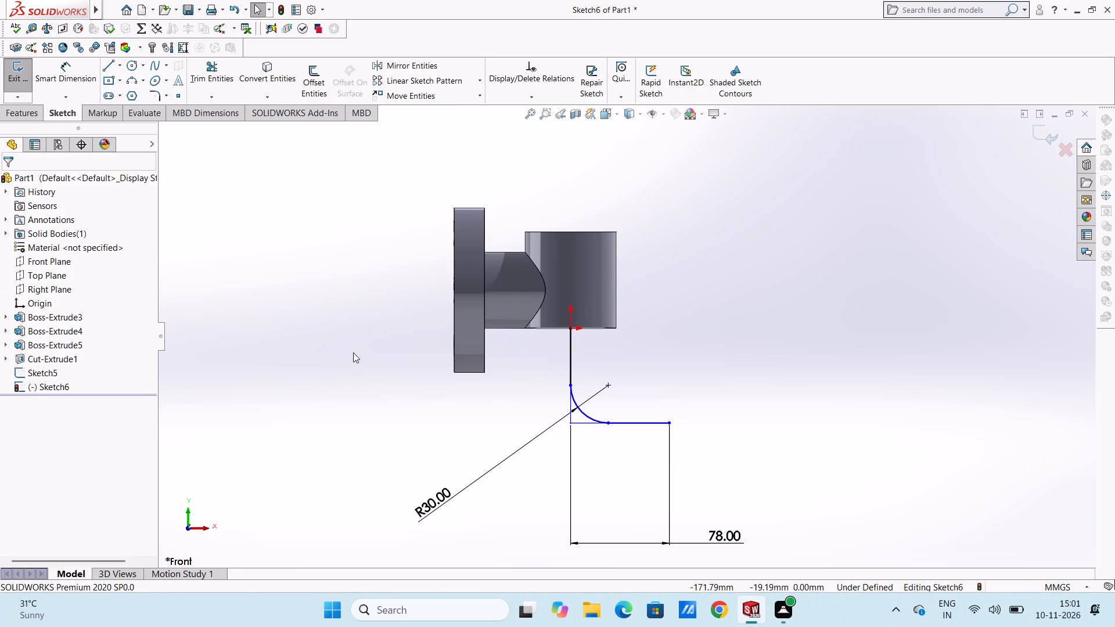
Undo the dimension deletion, radius text moves, corner fillet and both the horizontal and vertical path dimensions, leaving the plain L-shaped path.
{"action": "left_click", "coordinate": [353, 352]}
{"action": "key", "text": "ctrl+z"}
{"action": "key", "text": "ctrl+z"}
{"action": "key", "text": "ctrl+z"}
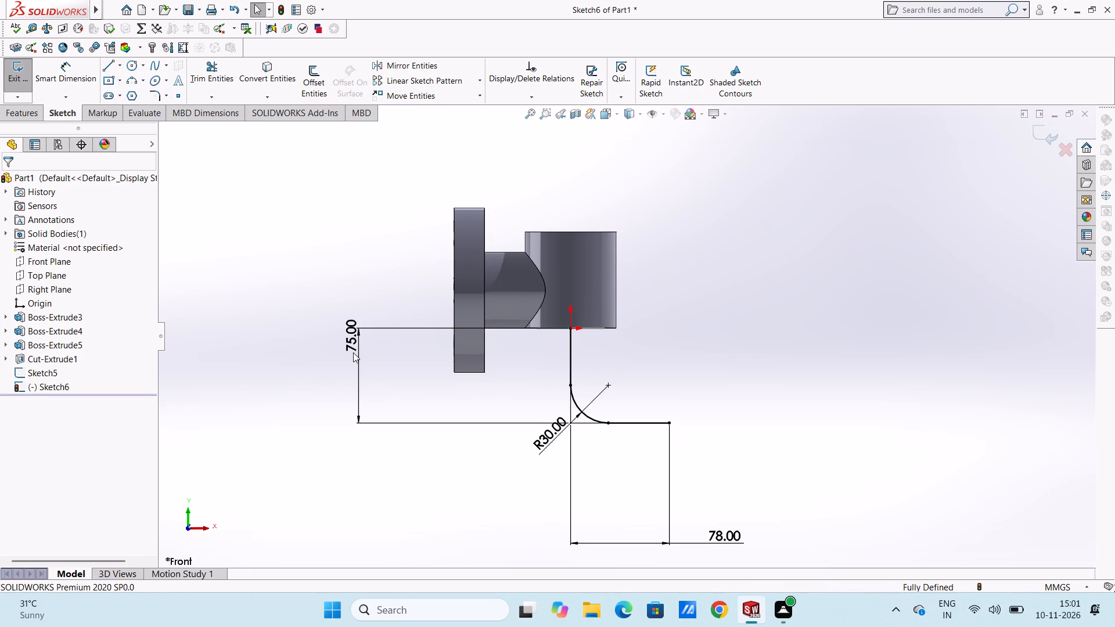
{"action": "key", "text": "ctrl+z"}
{"action": "key", "text": "ctrl+z"}
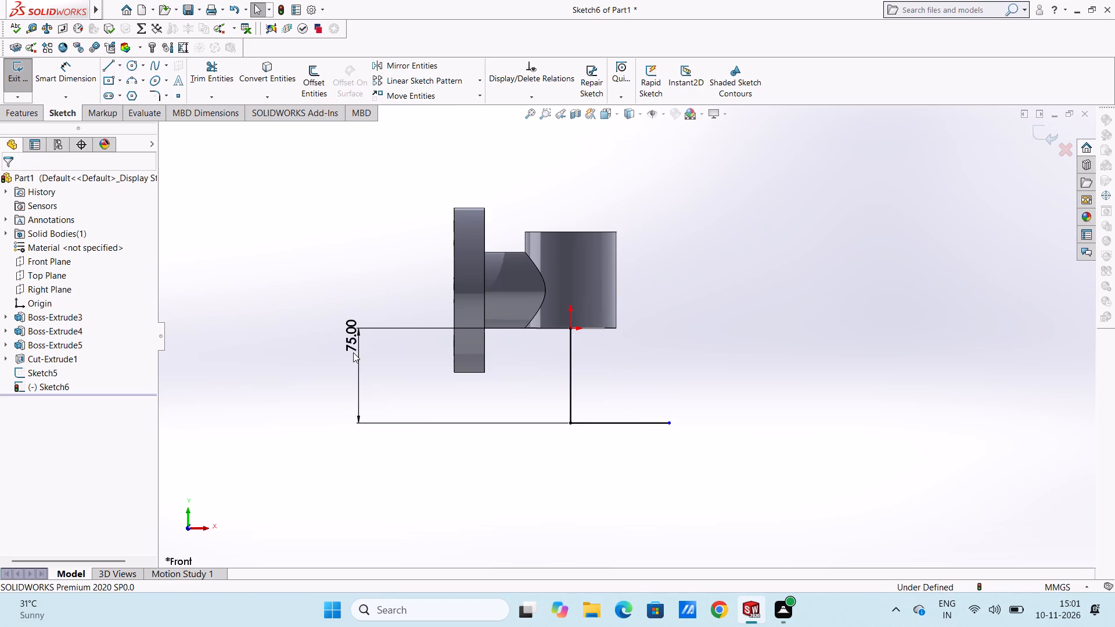
{"action": "key", "text": "ctrl+z"}
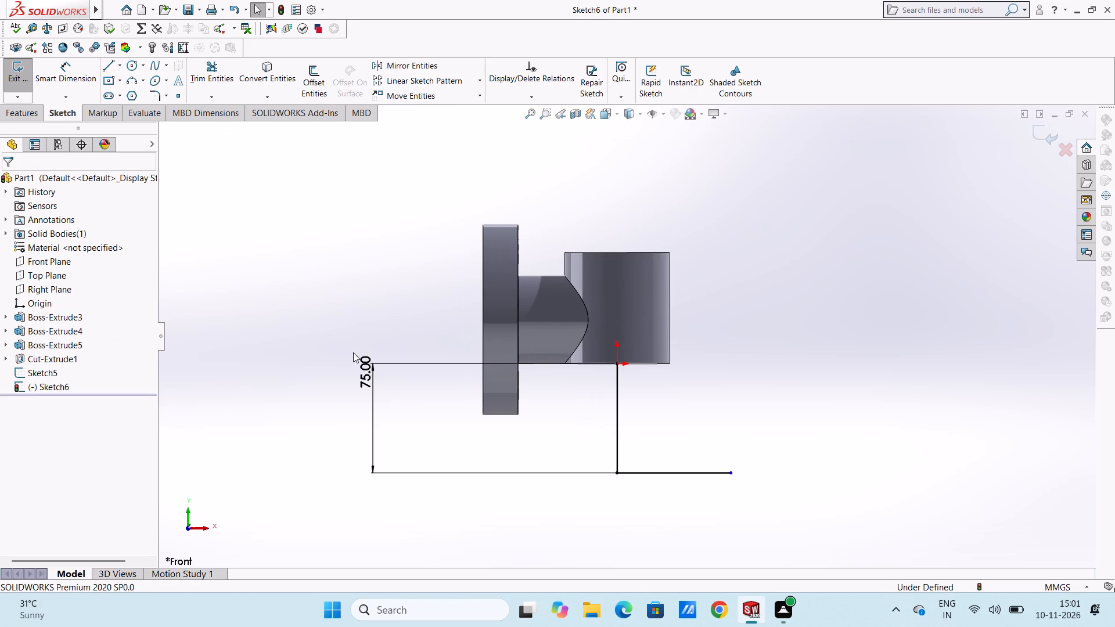
{"action": "key", "text": "ctrl+z"}
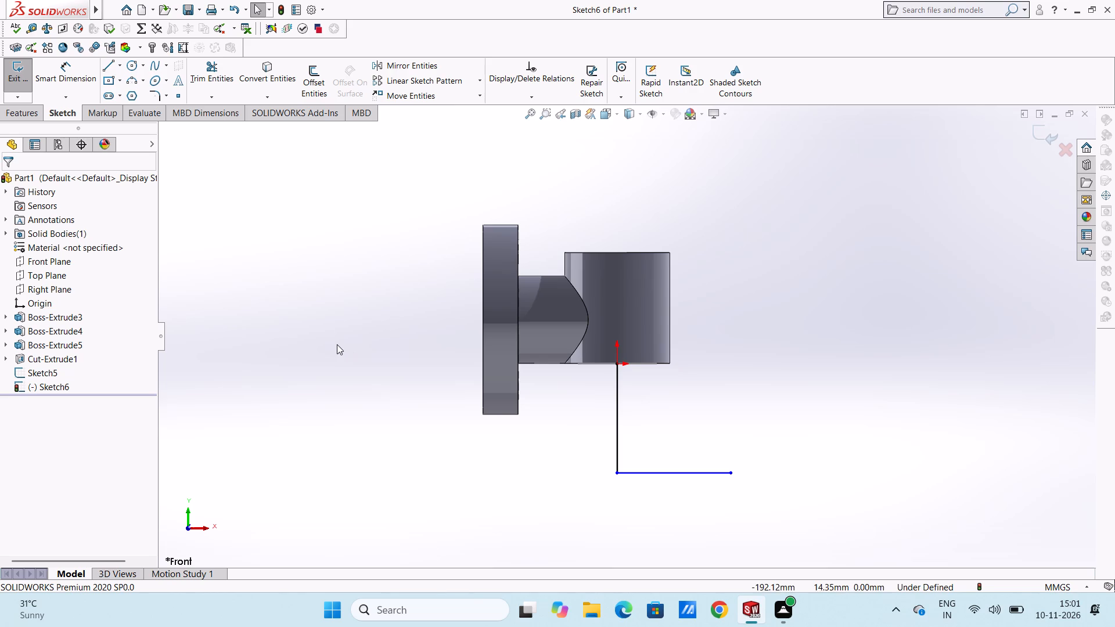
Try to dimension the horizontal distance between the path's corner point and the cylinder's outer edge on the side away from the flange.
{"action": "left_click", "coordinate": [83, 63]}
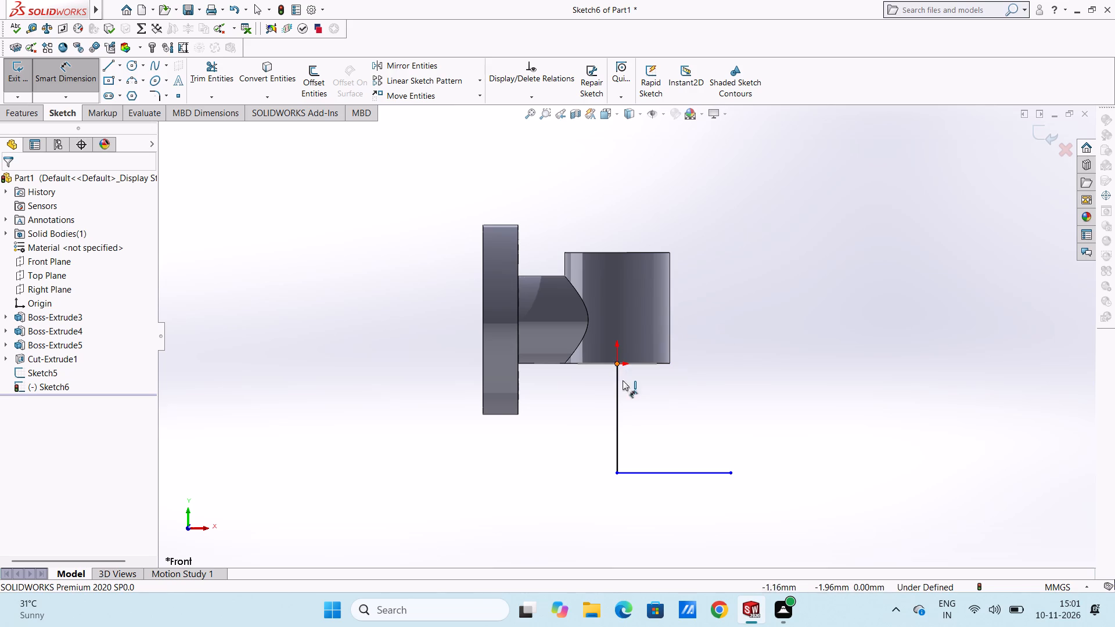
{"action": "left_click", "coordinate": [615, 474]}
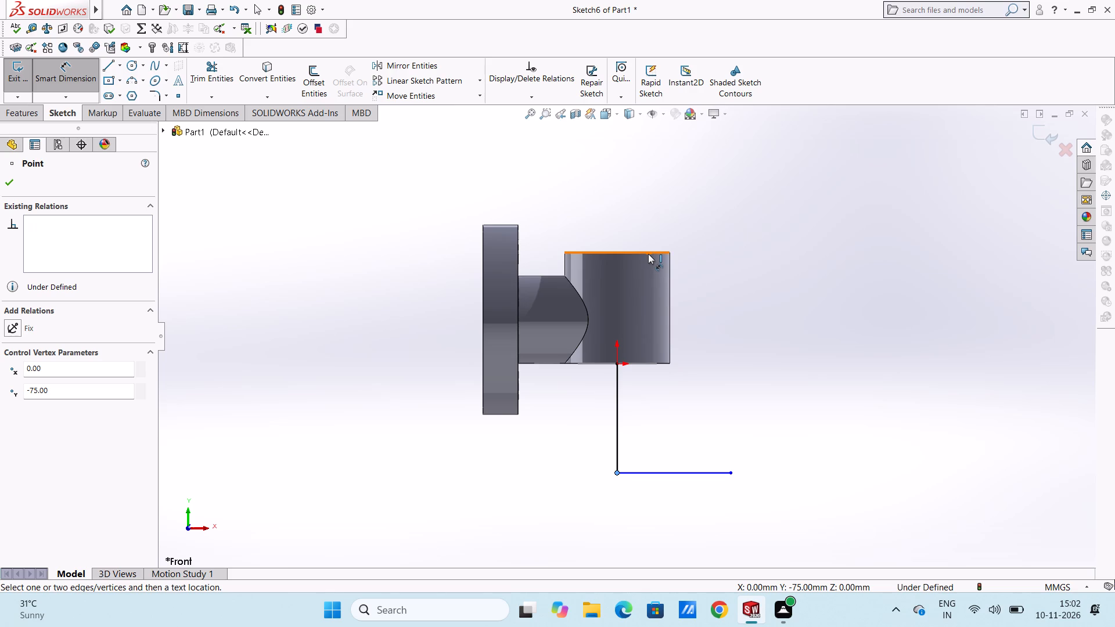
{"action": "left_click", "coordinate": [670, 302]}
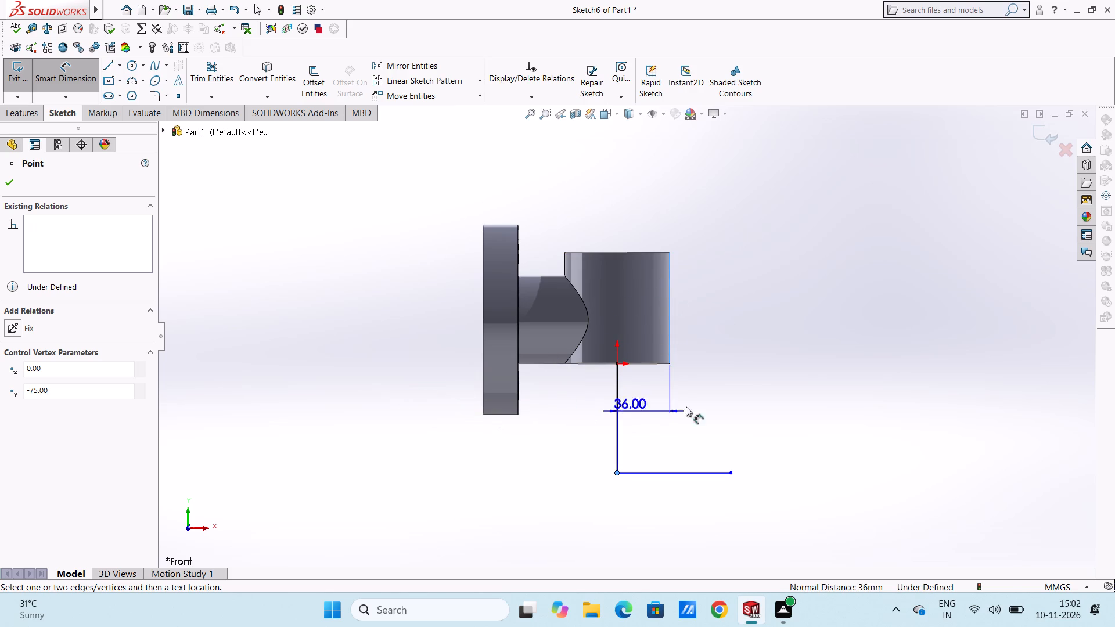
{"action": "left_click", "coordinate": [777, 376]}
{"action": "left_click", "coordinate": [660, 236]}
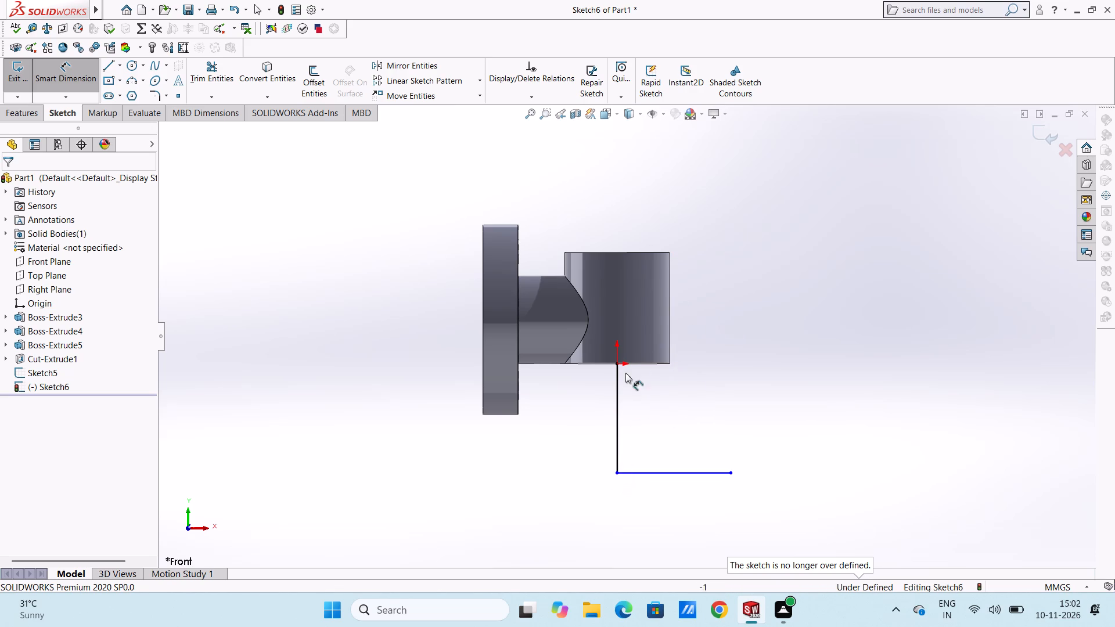
Dimension the vertical path line below the cylinder at 76/2 (38 mm).
{"action": "left_click", "coordinate": [617, 393]}
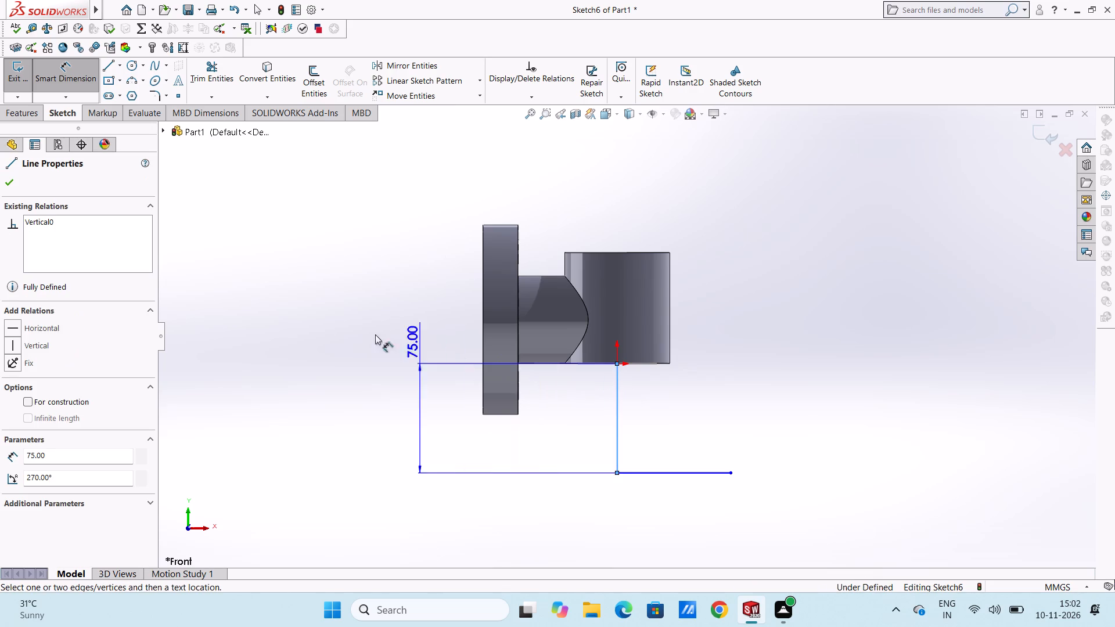
{"action": "left_click", "coordinate": [321, 231]}
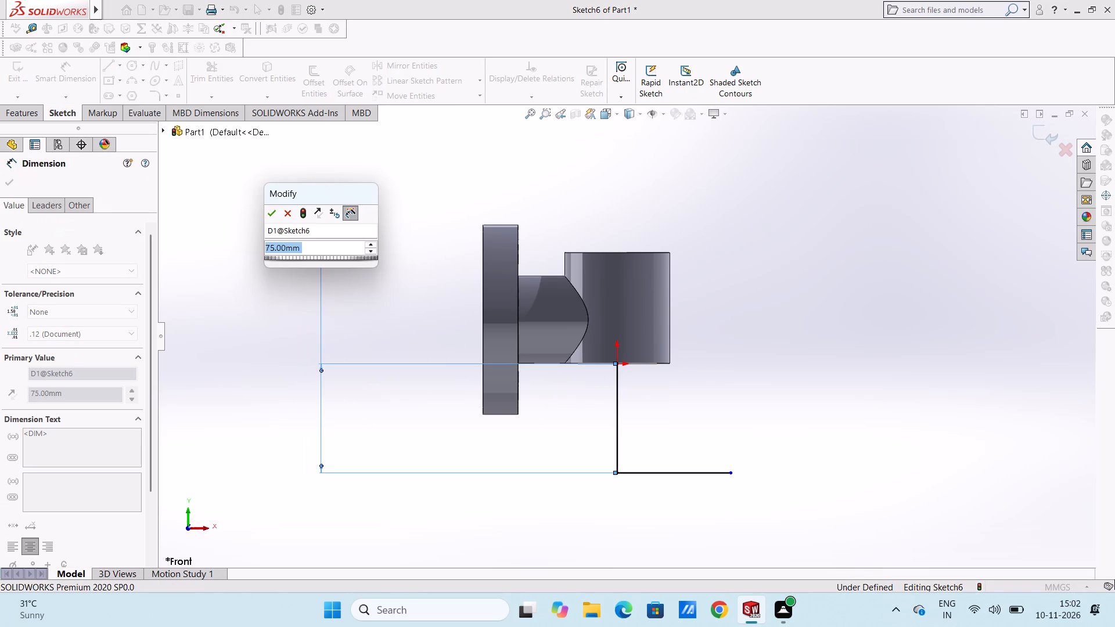
{"action": "type", "text": "76"}
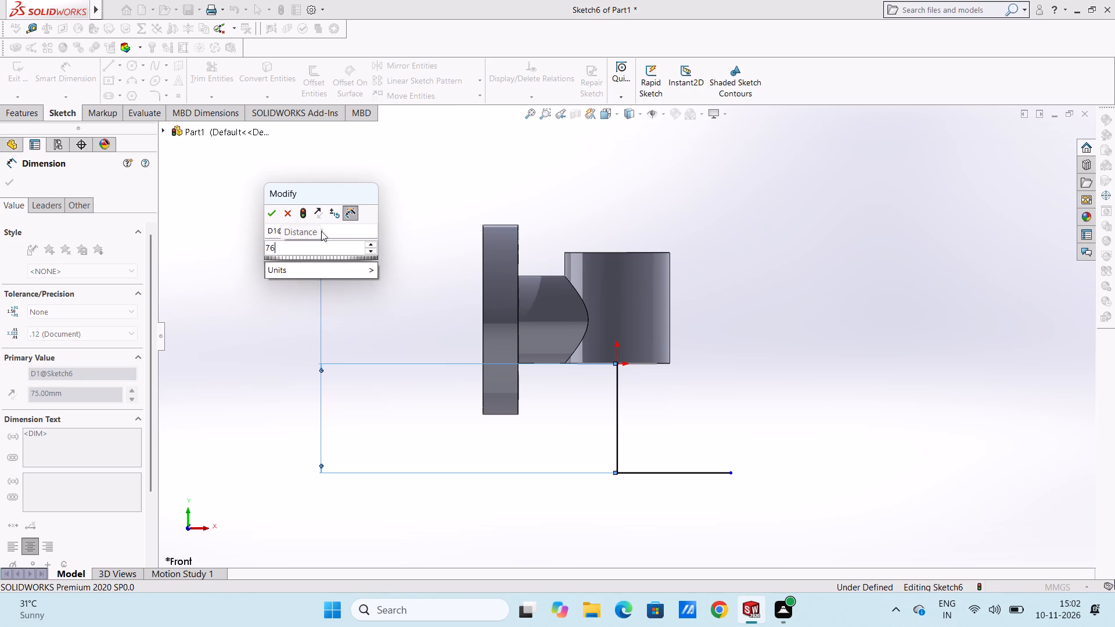
{"action": "key", "text": "slash"}
{"action": "key", "text": "2"}
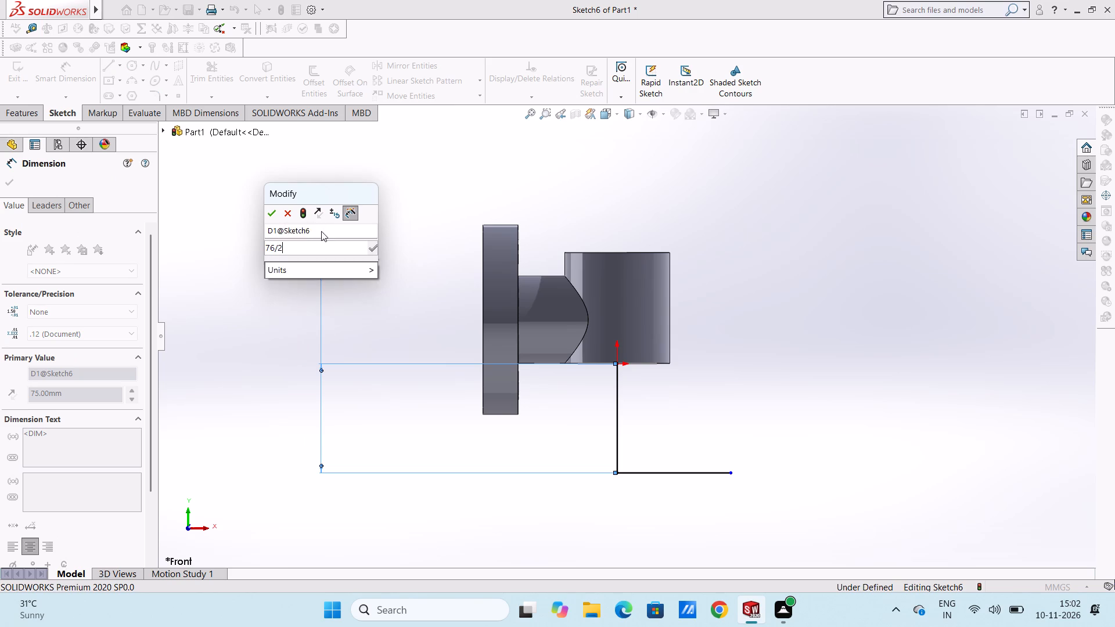
{"action": "key", "text": "Return"}
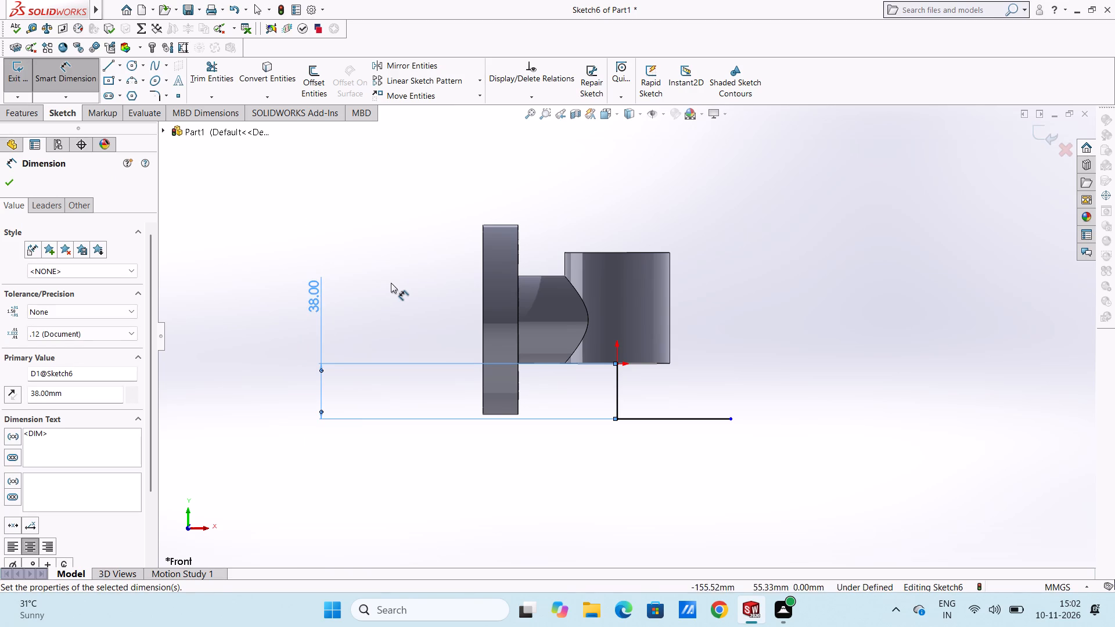
{"action": "left_click", "coordinate": [391, 283]}
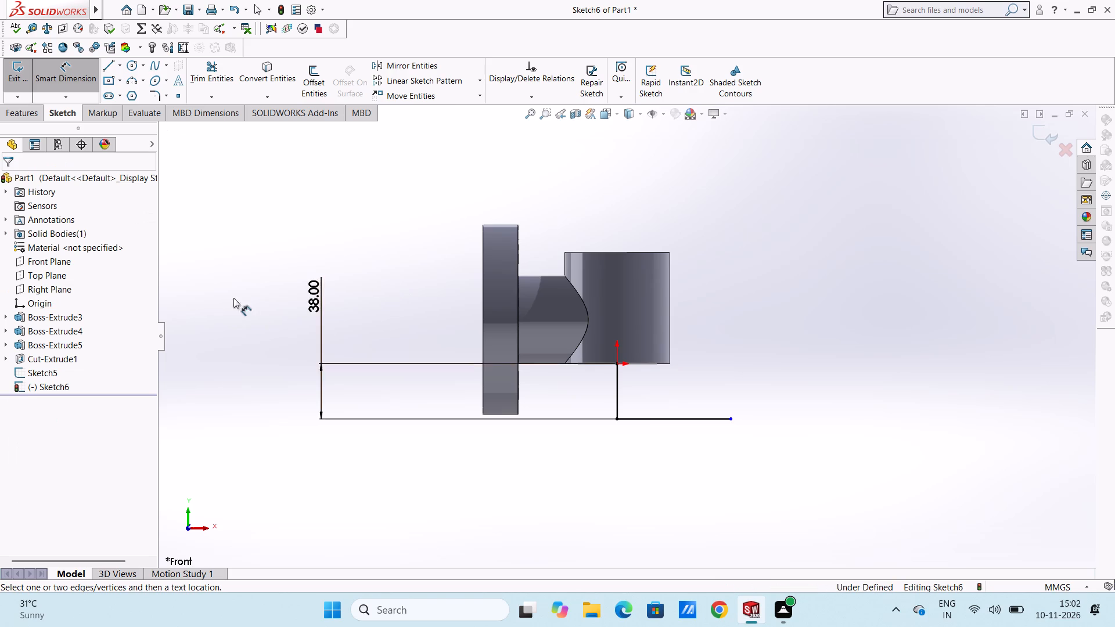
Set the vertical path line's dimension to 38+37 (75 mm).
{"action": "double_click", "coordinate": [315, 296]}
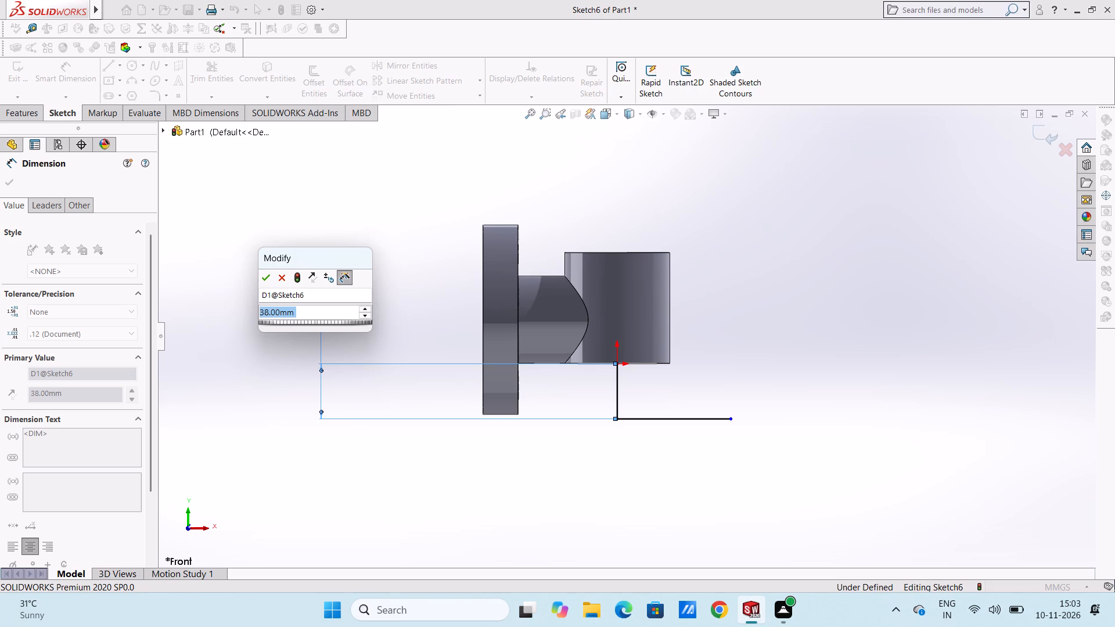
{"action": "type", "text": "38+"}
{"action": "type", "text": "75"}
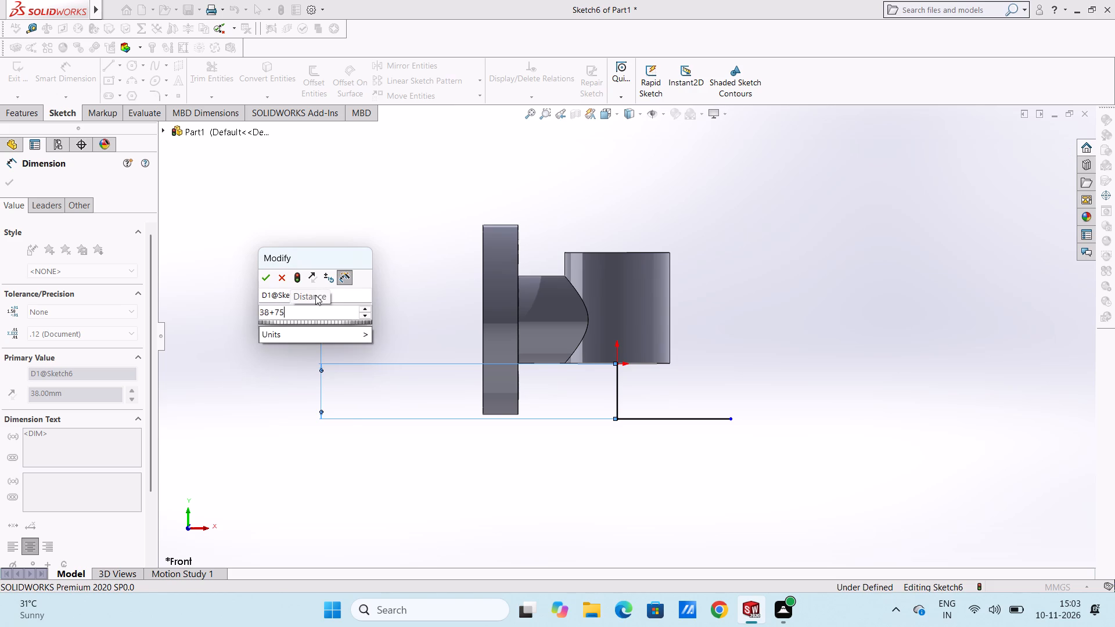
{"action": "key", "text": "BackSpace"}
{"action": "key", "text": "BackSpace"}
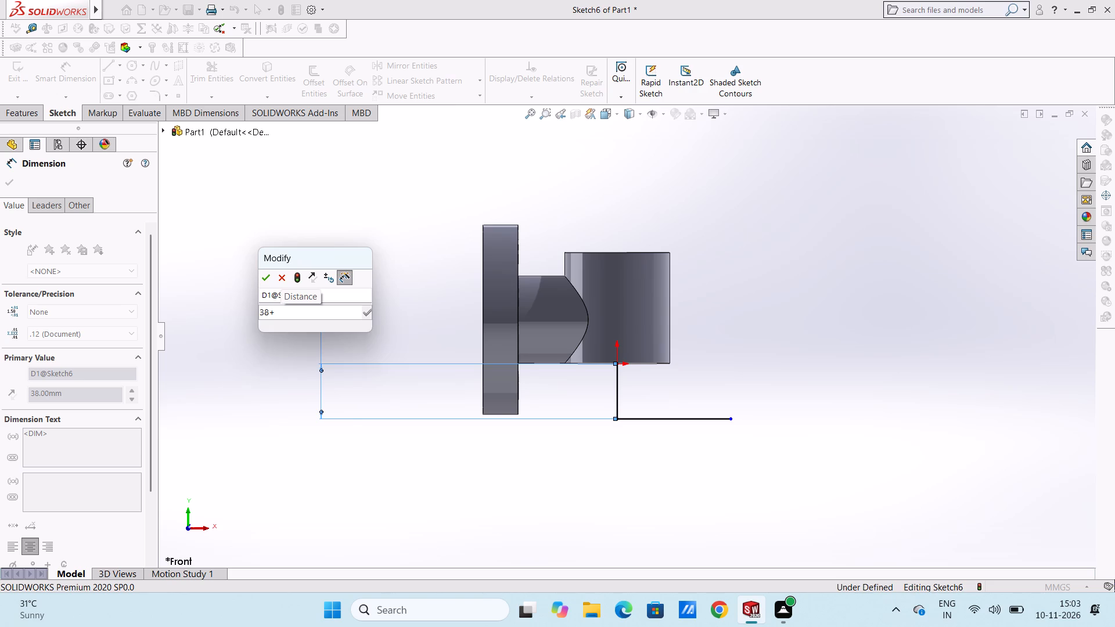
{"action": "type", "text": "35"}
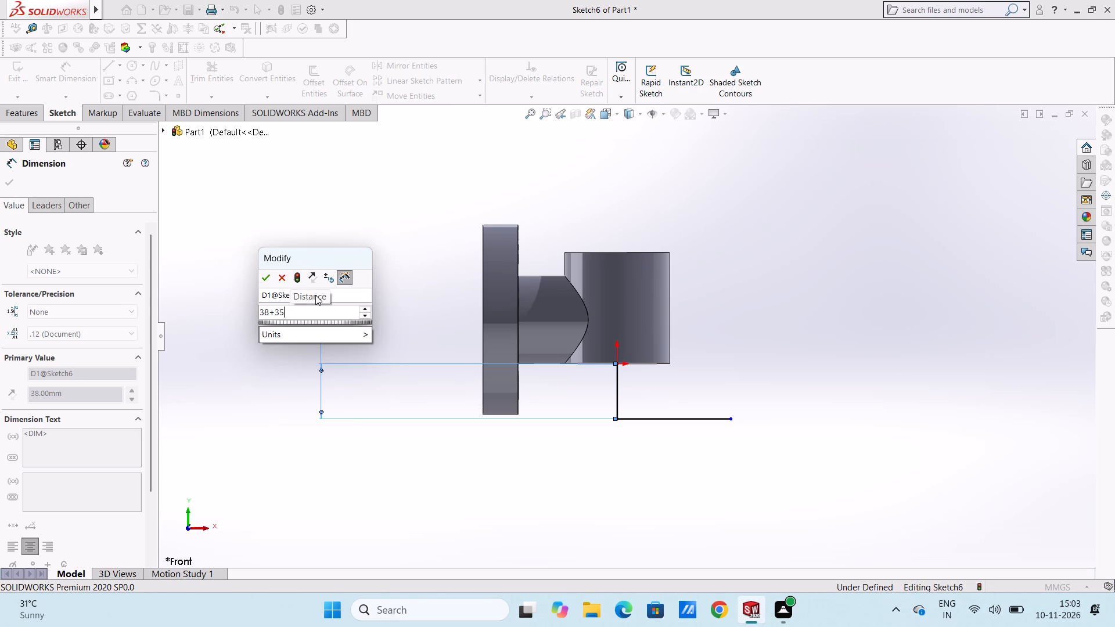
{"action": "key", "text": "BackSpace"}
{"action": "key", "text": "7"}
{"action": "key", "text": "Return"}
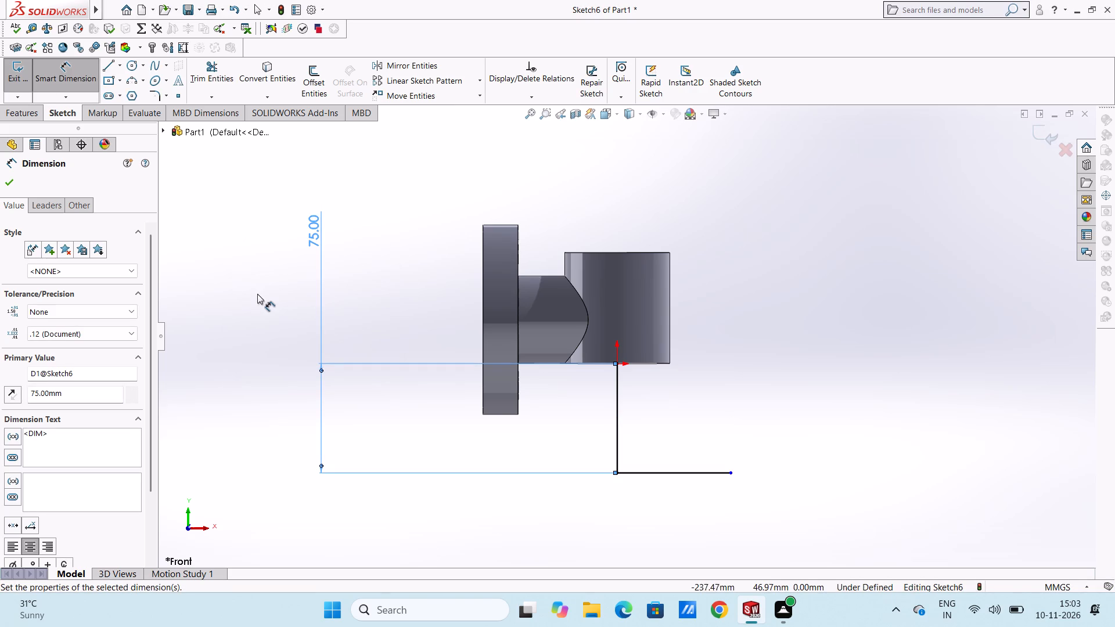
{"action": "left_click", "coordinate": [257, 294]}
Set the vertical path line's dimension to 37 mm.
{"action": "double_click", "coordinate": [314, 235]}
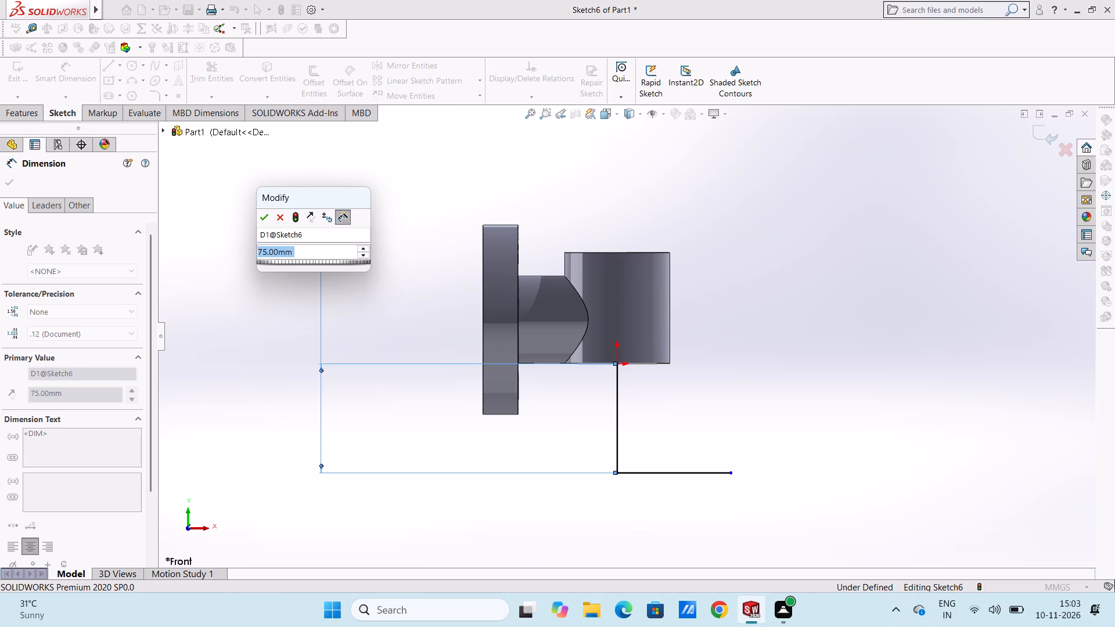
{"action": "type", "text": "37"}
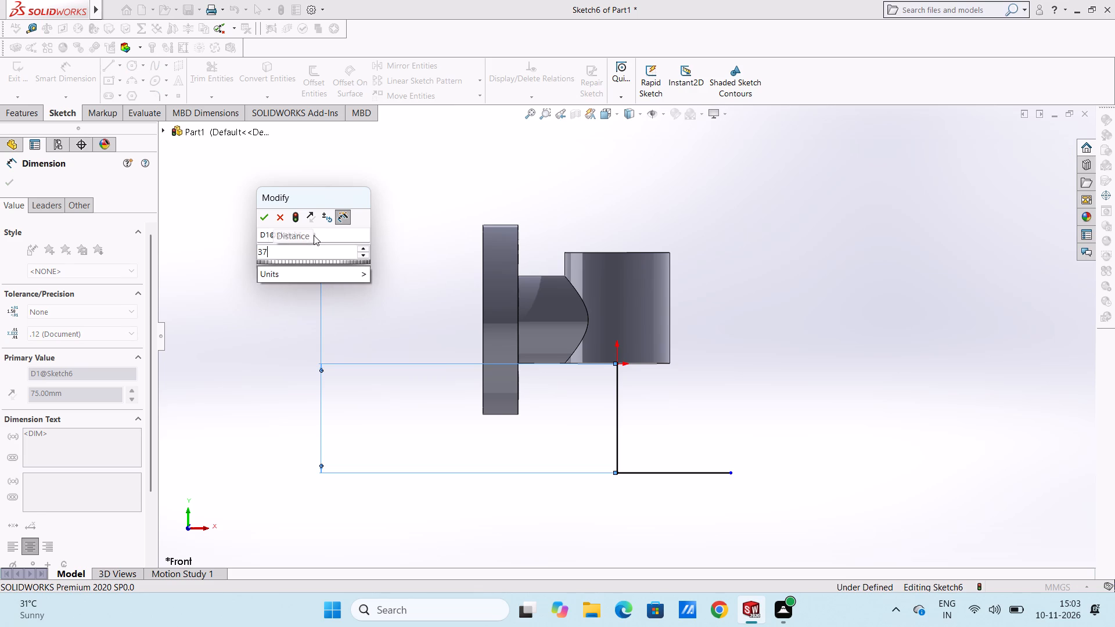
{"action": "key", "text": "Return"}
{"action": "left_click", "coordinate": [390, 278]}
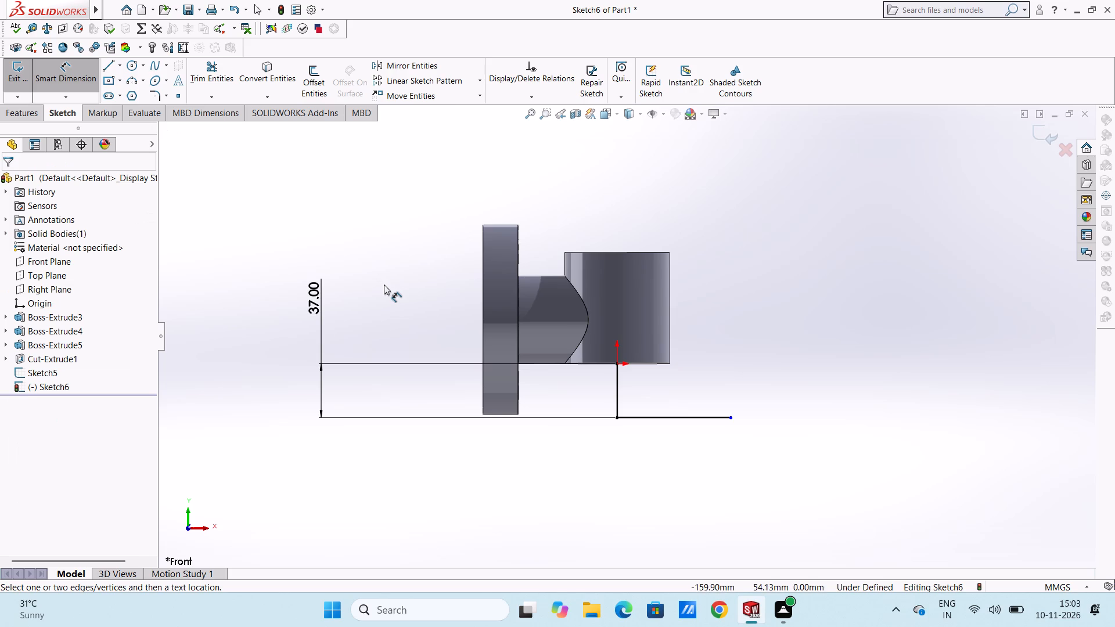
Dimension the horizontal line of the L-shaped path at 78 mm.
{"action": "left_click", "coordinate": [671, 416]}
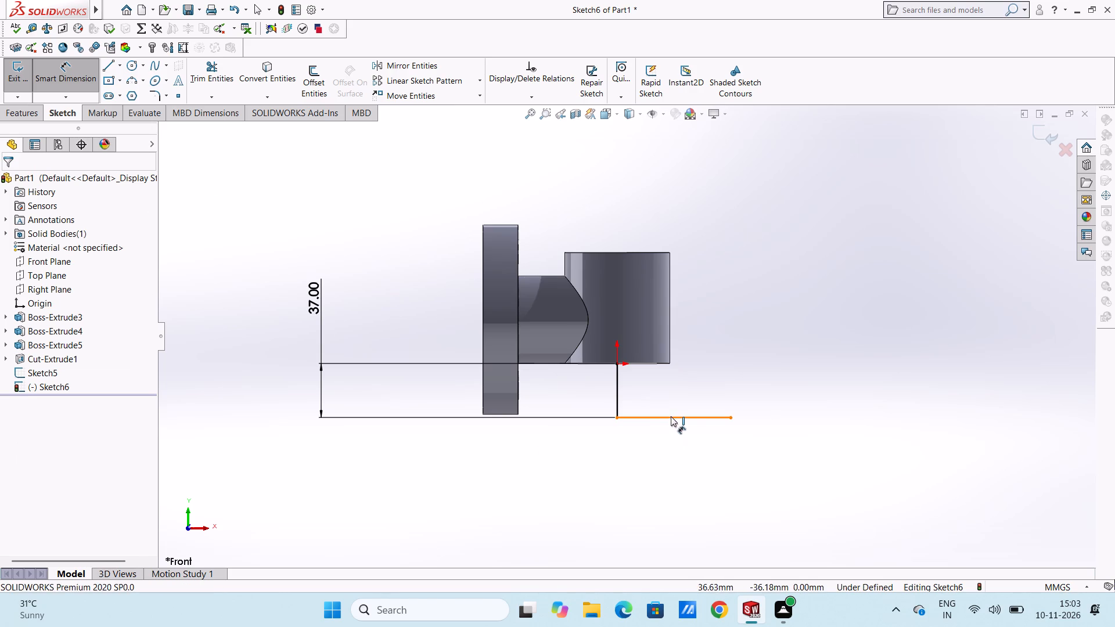
{"action": "scroll", "coordinate": [739, 503], "scroll_direction": "up", "scroll_amount": 3}
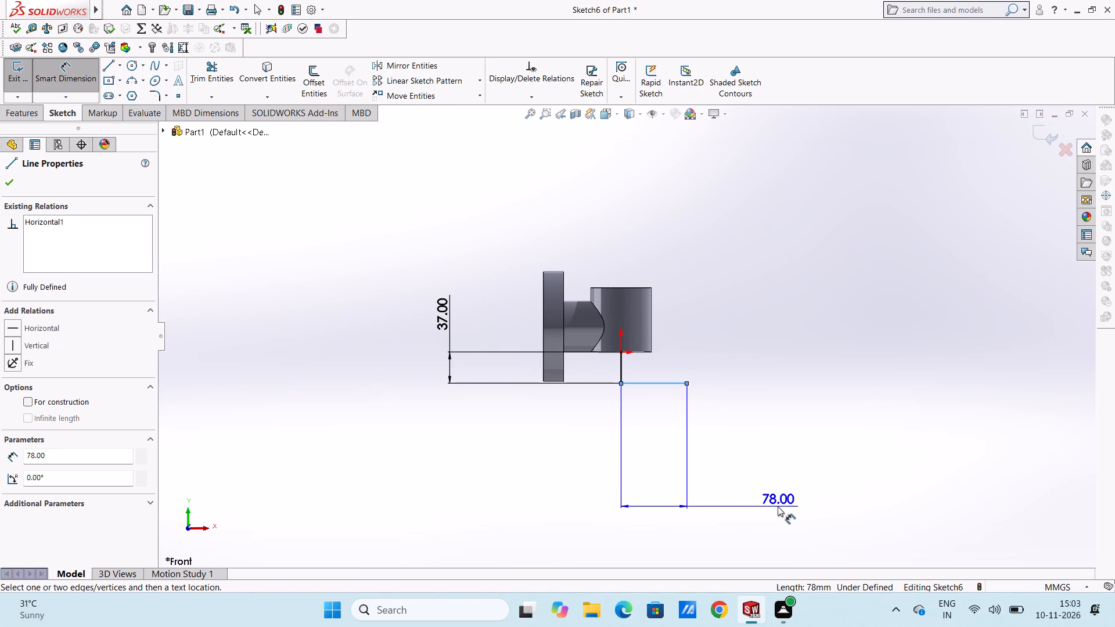
{"action": "left_click", "coordinate": [776, 505]}
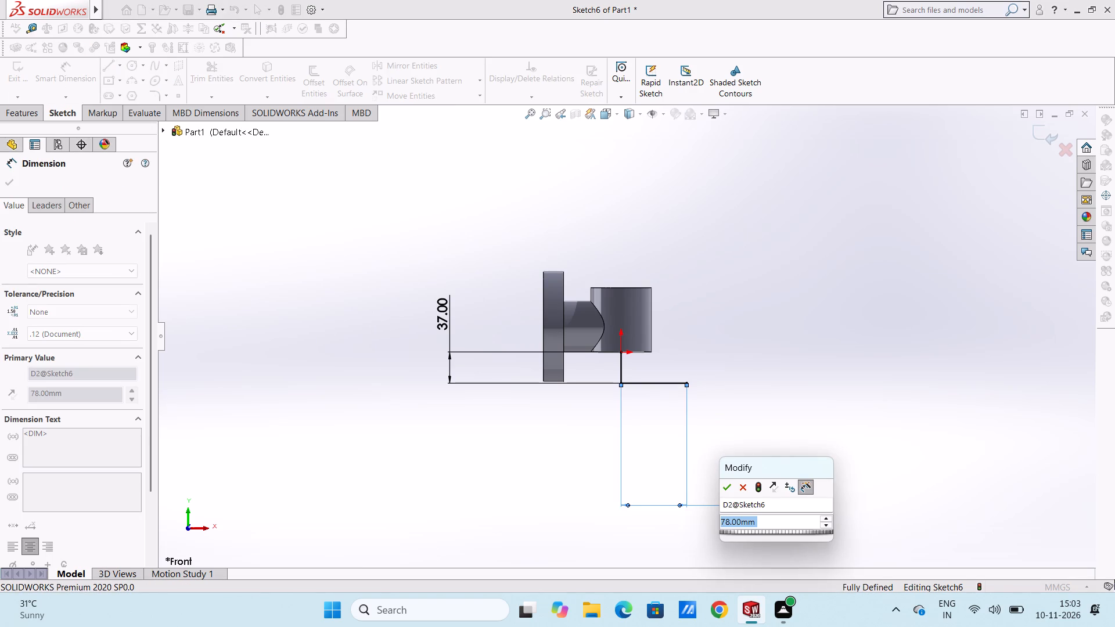
{"action": "left_click", "coordinate": [728, 488]}
{"action": "left_click", "coordinate": [747, 428]}
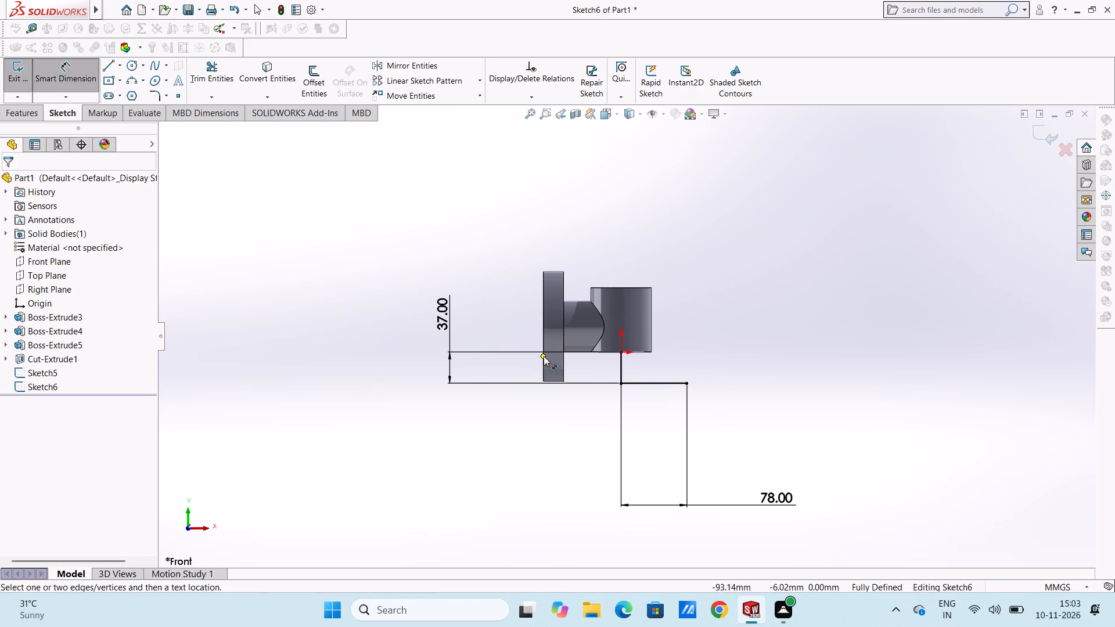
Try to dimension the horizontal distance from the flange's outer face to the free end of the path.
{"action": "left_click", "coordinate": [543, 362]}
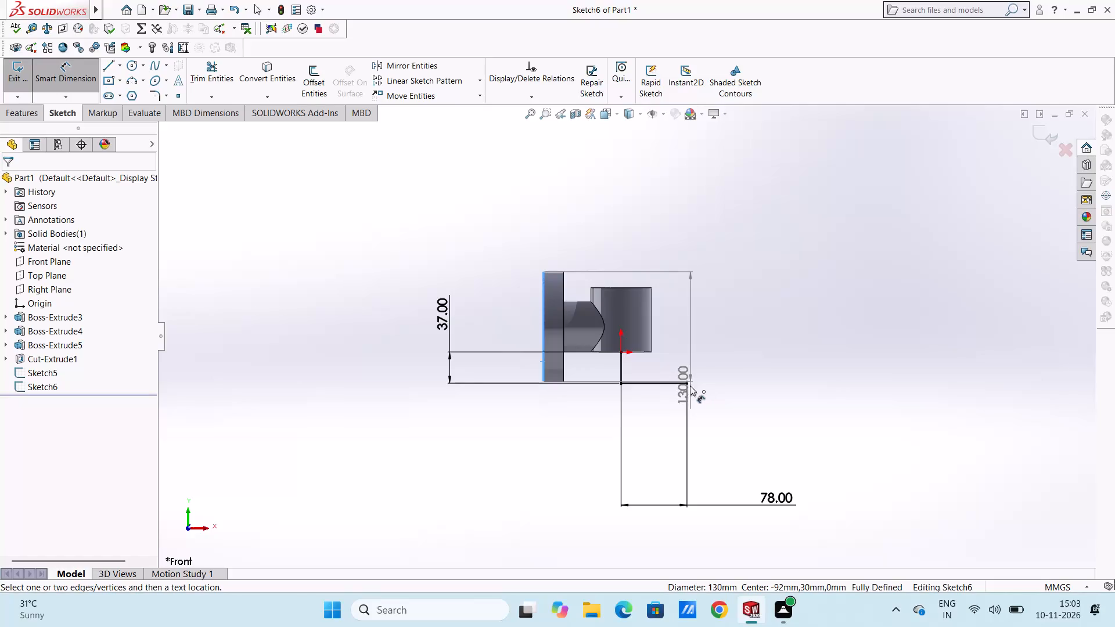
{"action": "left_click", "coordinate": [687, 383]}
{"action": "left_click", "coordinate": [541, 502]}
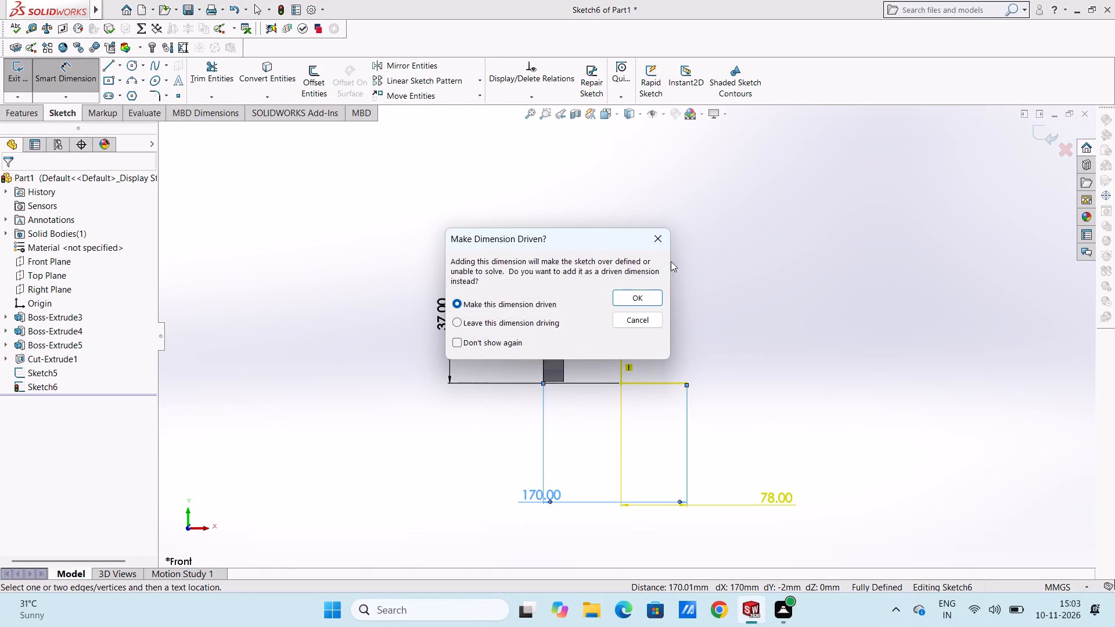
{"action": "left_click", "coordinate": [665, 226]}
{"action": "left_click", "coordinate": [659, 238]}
Round the corner of the L-shaped path with a 30 mm sketch fillet.
{"action": "scroll", "coordinate": [639, 255], "scroll_direction": "down", "scroll_amount": 4}
{"action": "scroll", "coordinate": [636, 306], "scroll_direction": "up", "scroll_amount": 4}
{"action": "scroll", "coordinate": [652, 423], "scroll_direction": "down", "scroll_amount": 3}
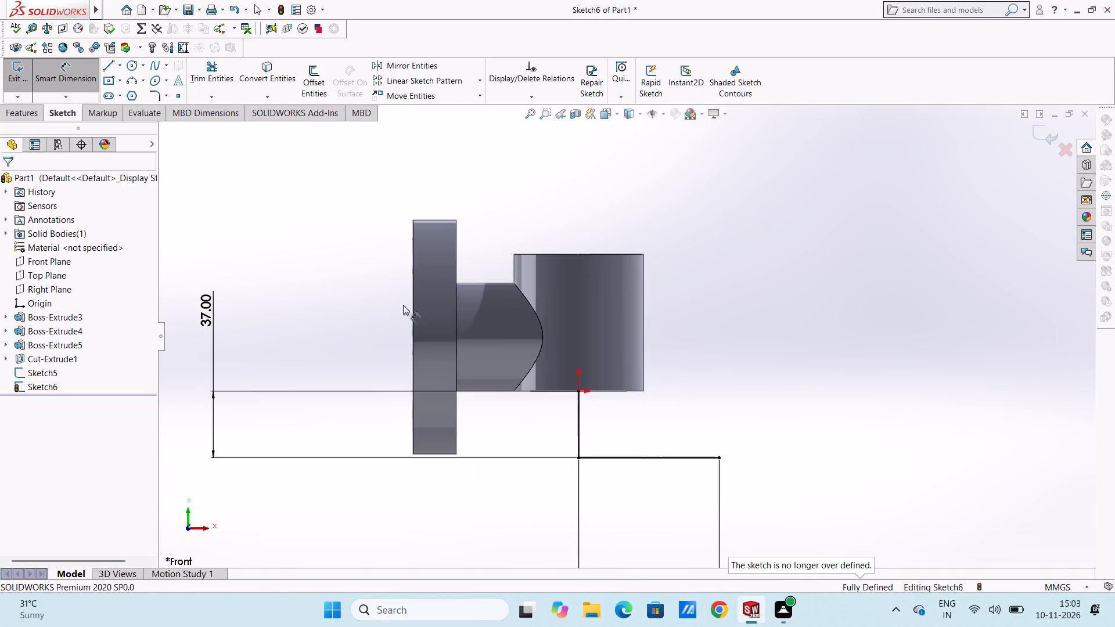
{"action": "left_click", "coordinate": [64, 73]}
{"action": "left_click", "coordinate": [155, 96]}
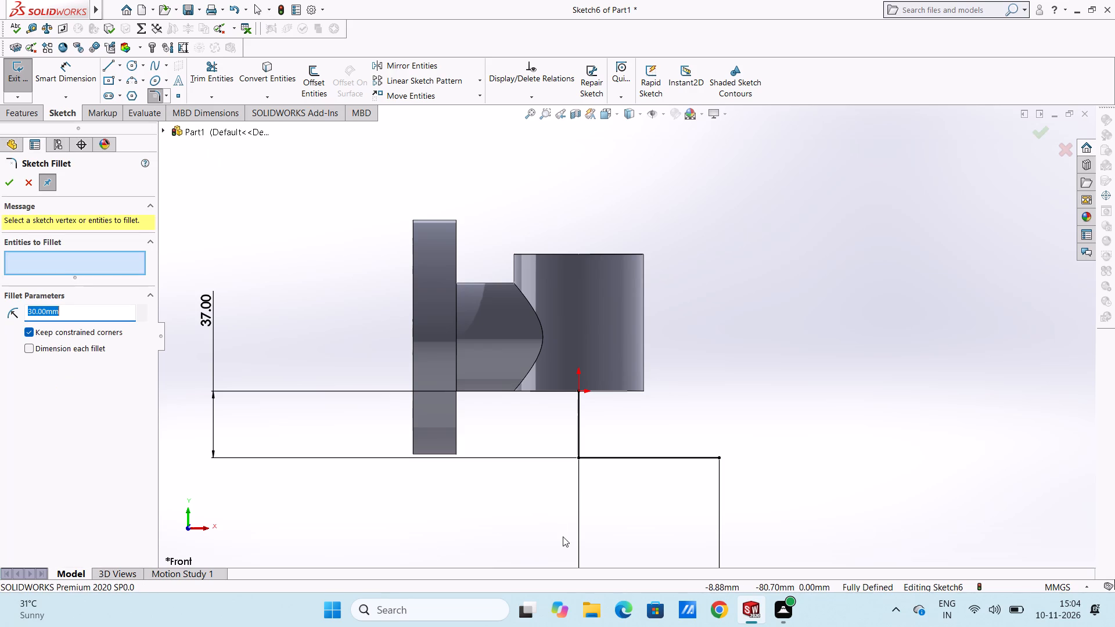
{"action": "left_click", "coordinate": [582, 455]}
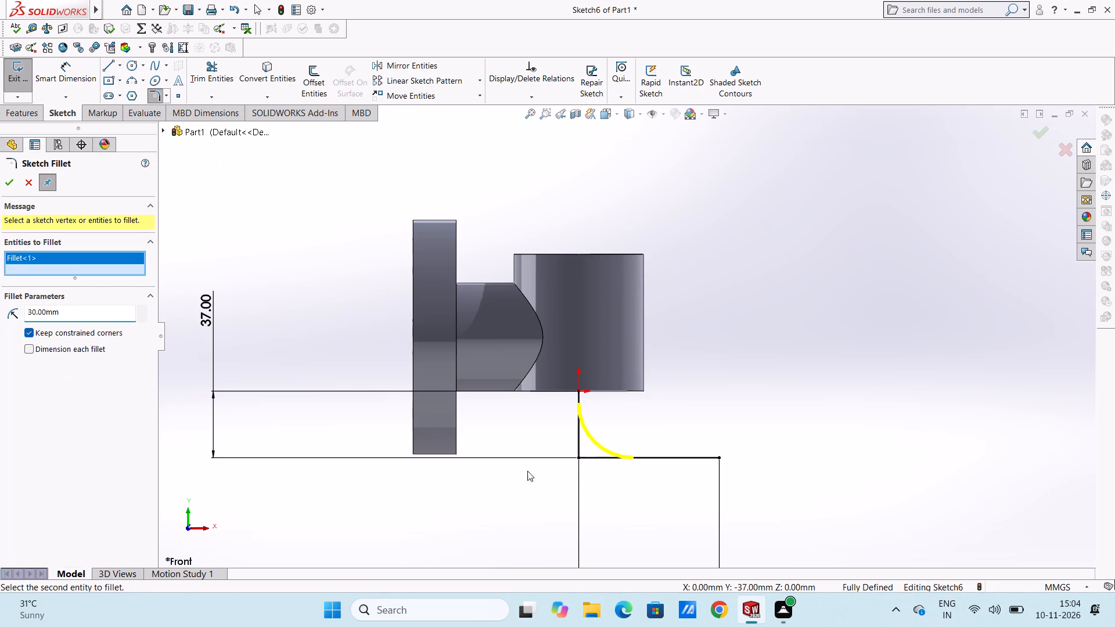
{"action": "left_click", "coordinate": [6, 183]}
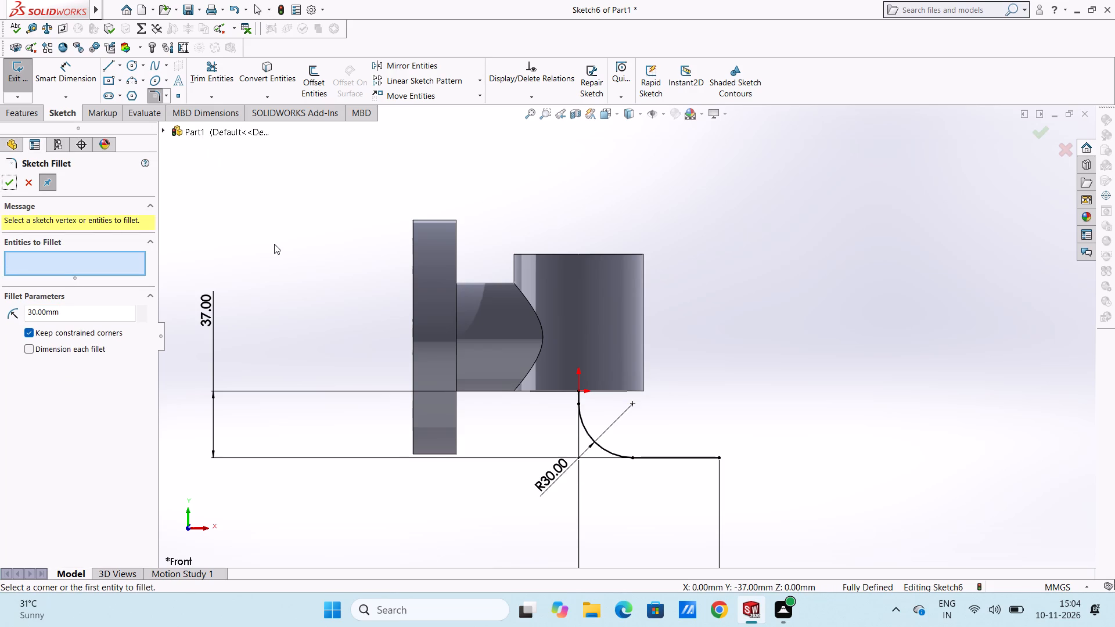
{"action": "left_click", "coordinate": [6, 178]}
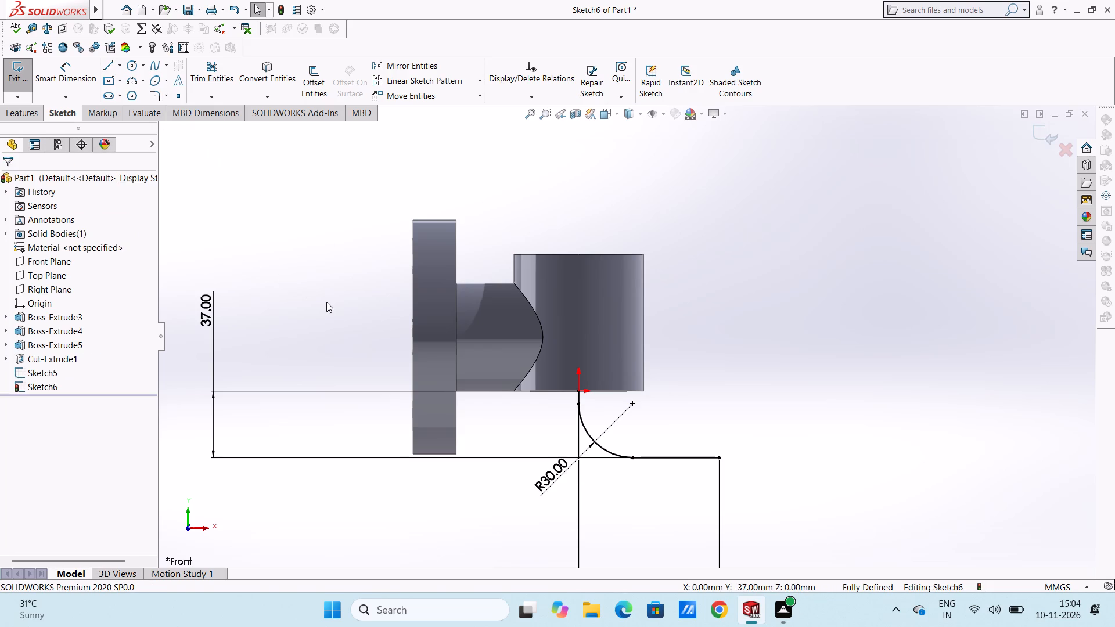
Move the fillet's radius dimension clear of the geometry, below the flange, and finish the path sketch.
{"action": "scroll", "coordinate": [326, 302], "scroll_direction": "up", "scroll_amount": 3}
{"action": "left_click_drag", "start_coordinate": [577, 421], "coordinate": [419, 520]}
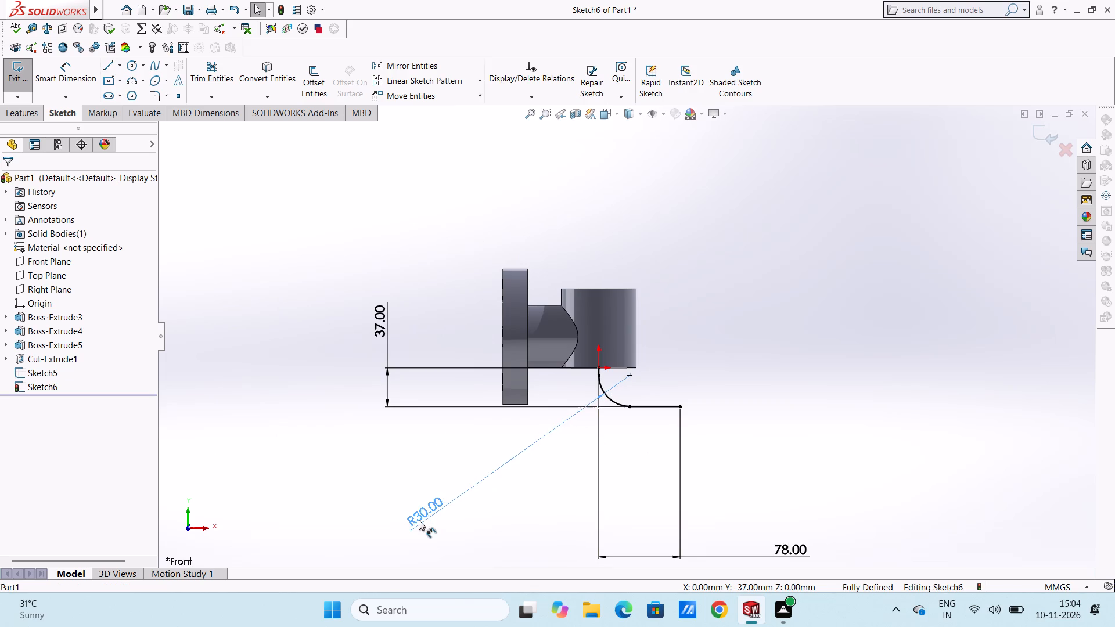
{"action": "left_click_drag", "start_coordinate": [419, 520], "coordinate": [432, 530]}
{"action": "left_click", "coordinate": [431, 473]}
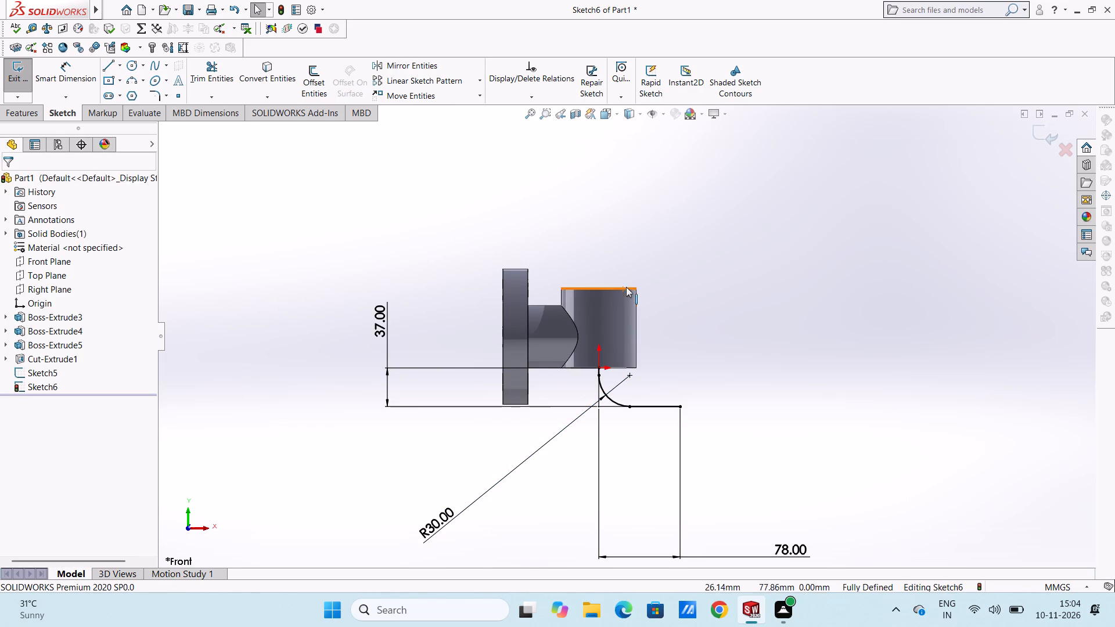
{"action": "scroll", "coordinate": [638, 362], "scroll_direction": "down", "scroll_amount": 2}
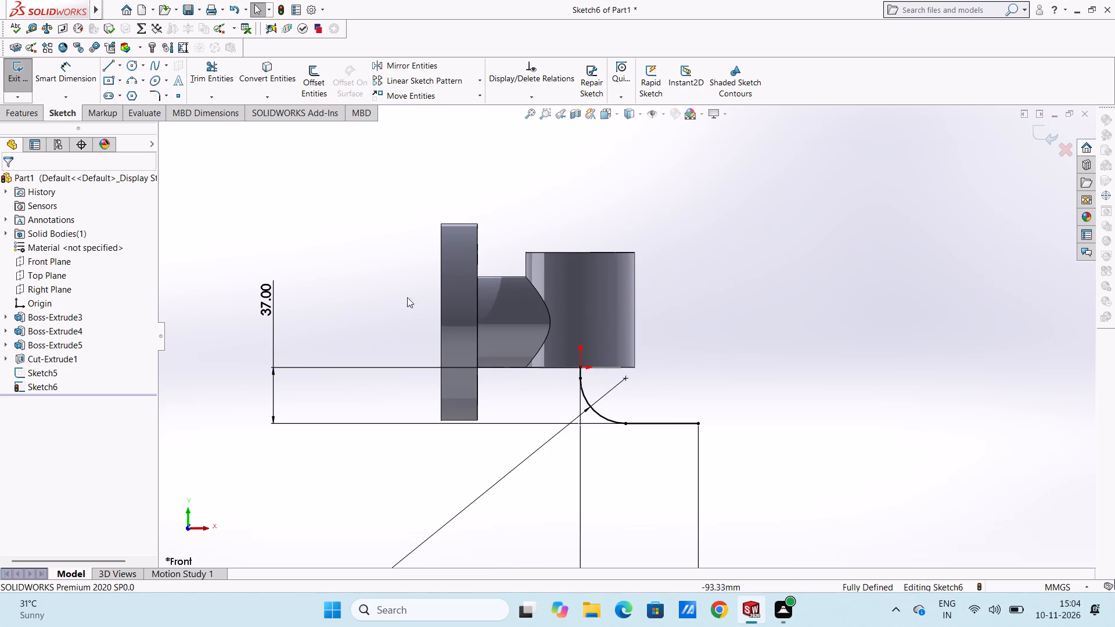
{"action": "left_click", "coordinate": [1047, 135]}
Sweep the circle on the cylinder's bottom face along the filleted path to form a solid elbow.
{"action": "middle_click_drag", "start_coordinate": [701, 348], "coordinate": [708, 330]}
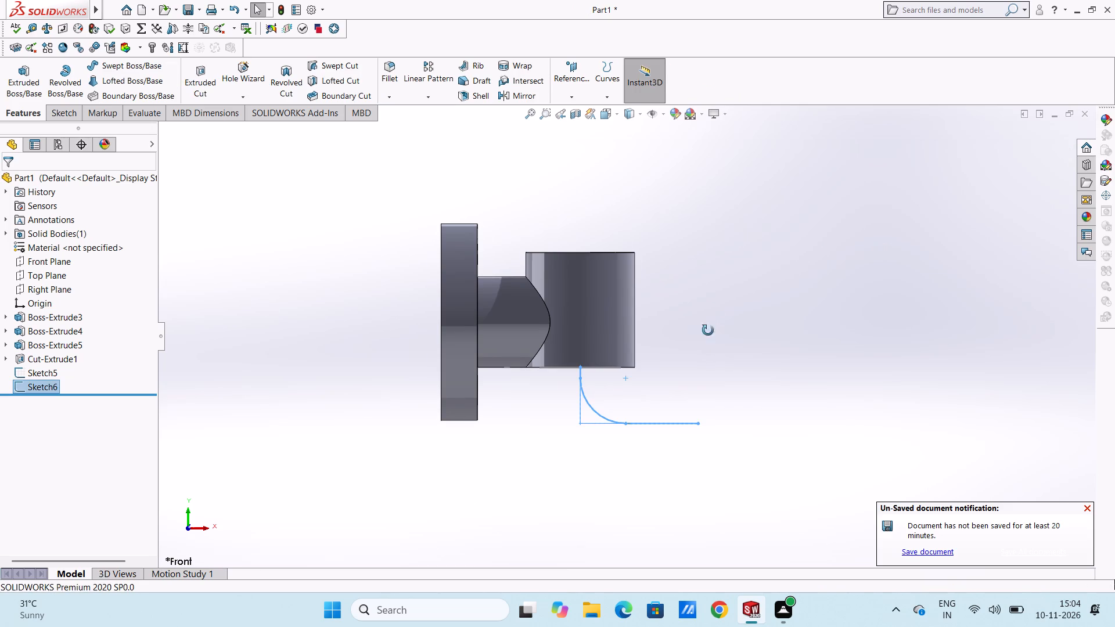
{"action": "middle_click_drag", "start_coordinate": [708, 330], "coordinate": [704, 189]}
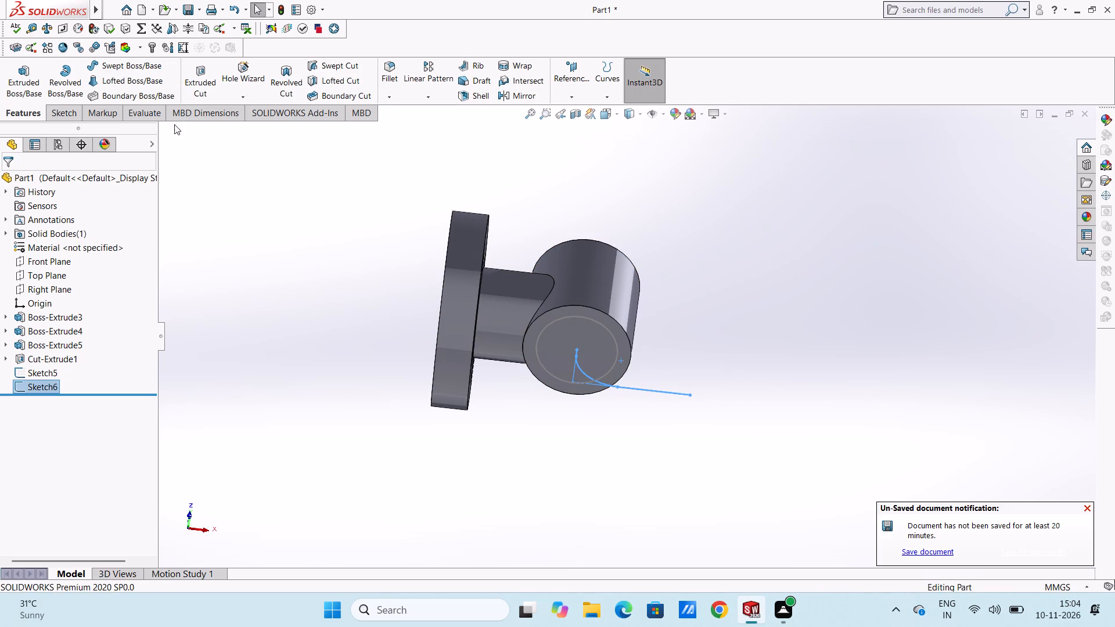
{"action": "left_click", "coordinate": [121, 67]}
{"action": "left_click", "coordinate": [582, 316]}
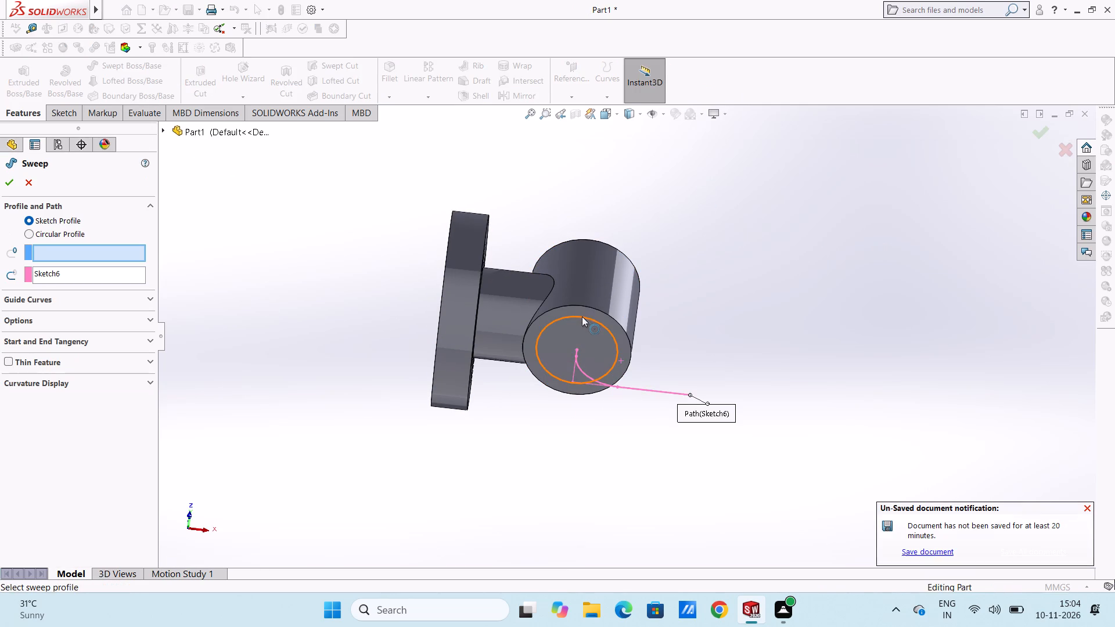
{"action": "middle_click_drag", "start_coordinate": [300, 214], "coordinate": [296, 399]}
{"action": "left_click", "coordinate": [8, 183]}
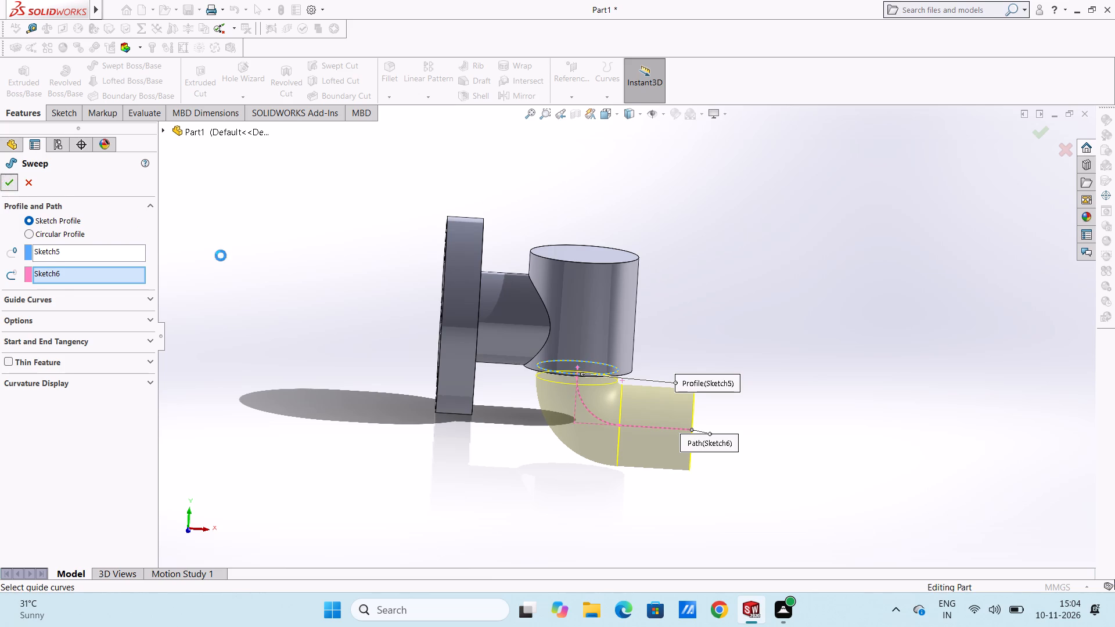
{"action": "left_click", "coordinate": [362, 338]}
Examine the swept elbow and how it joins the cylinder and flange from several angles.
{"action": "middle_click_drag", "start_coordinate": [323, 378], "coordinate": [324, 329]}
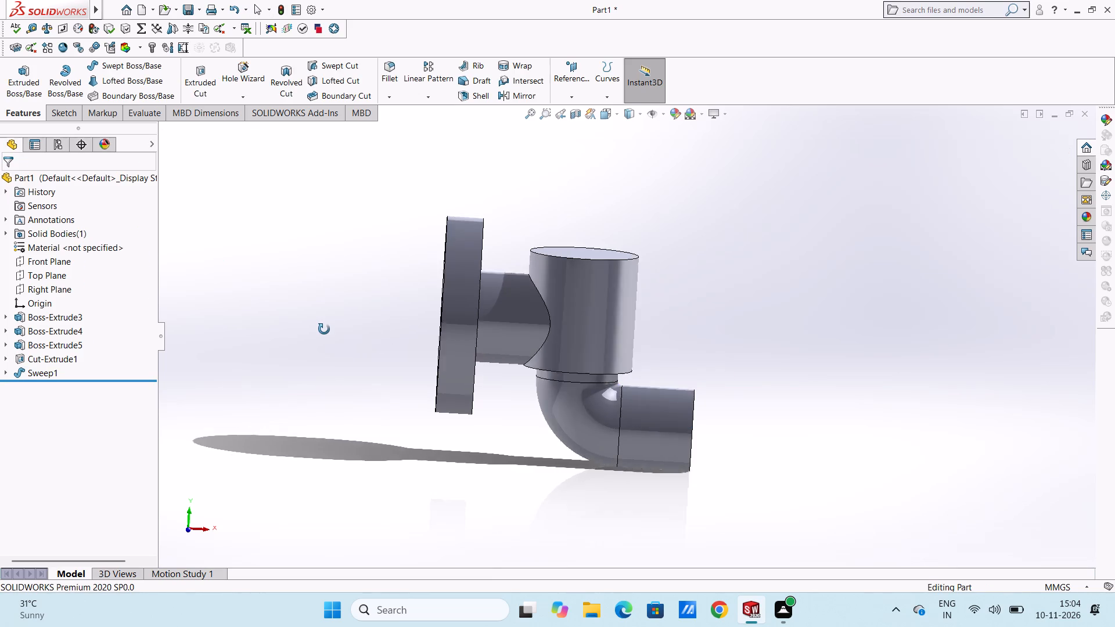
{"action": "middle_click_drag", "start_coordinate": [324, 329], "coordinate": [325, 319]}
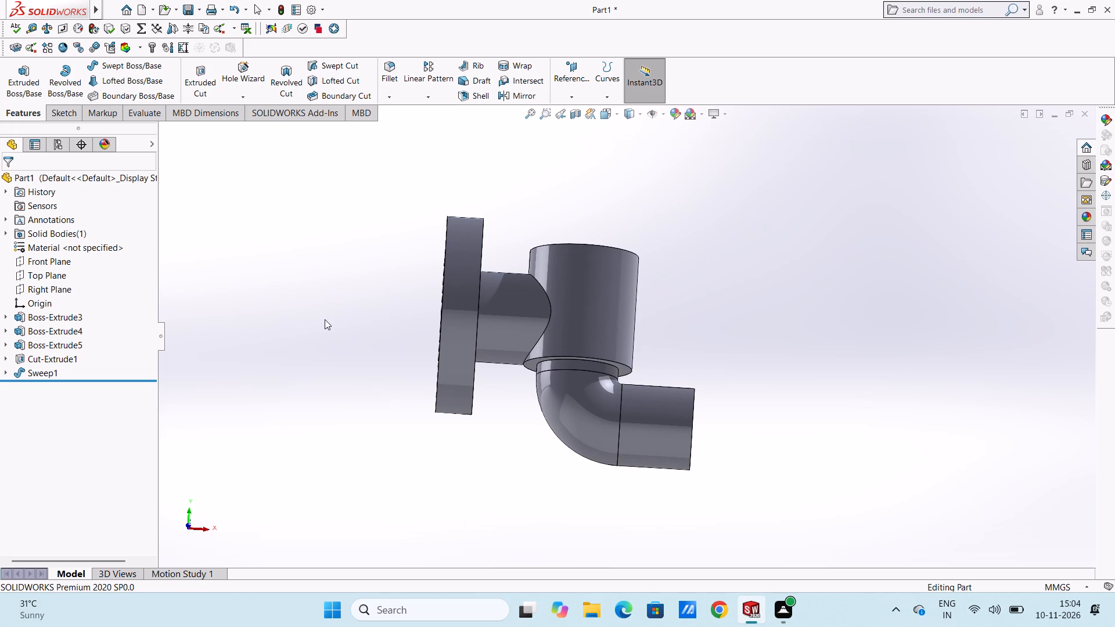
{"action": "scroll", "coordinate": [398, 334], "scroll_direction": "down", "scroll_amount": 1}
{"action": "middle_click_drag", "start_coordinate": [440, 361], "coordinate": [416, 364]}
{"action": "scroll", "coordinate": [917, 264], "scroll_direction": "up", "scroll_amount": 2}
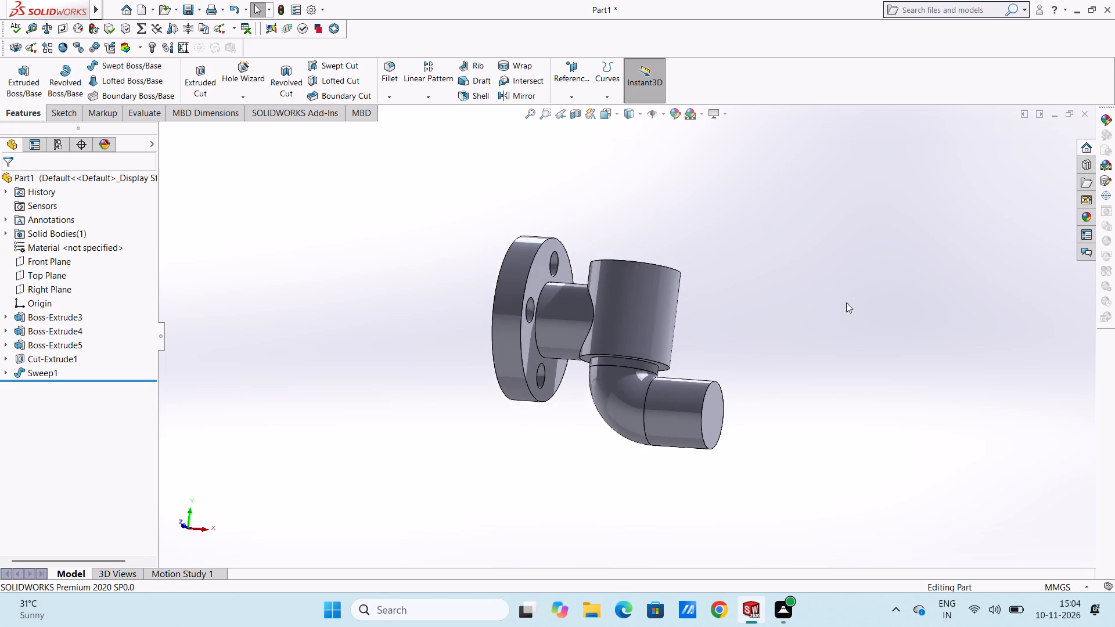
{"action": "scroll", "coordinate": [846, 302], "scroll_direction": "up", "scroll_amount": 1}
{"action": "middle_click_drag", "start_coordinate": [743, 280], "coordinate": [766, 305]}
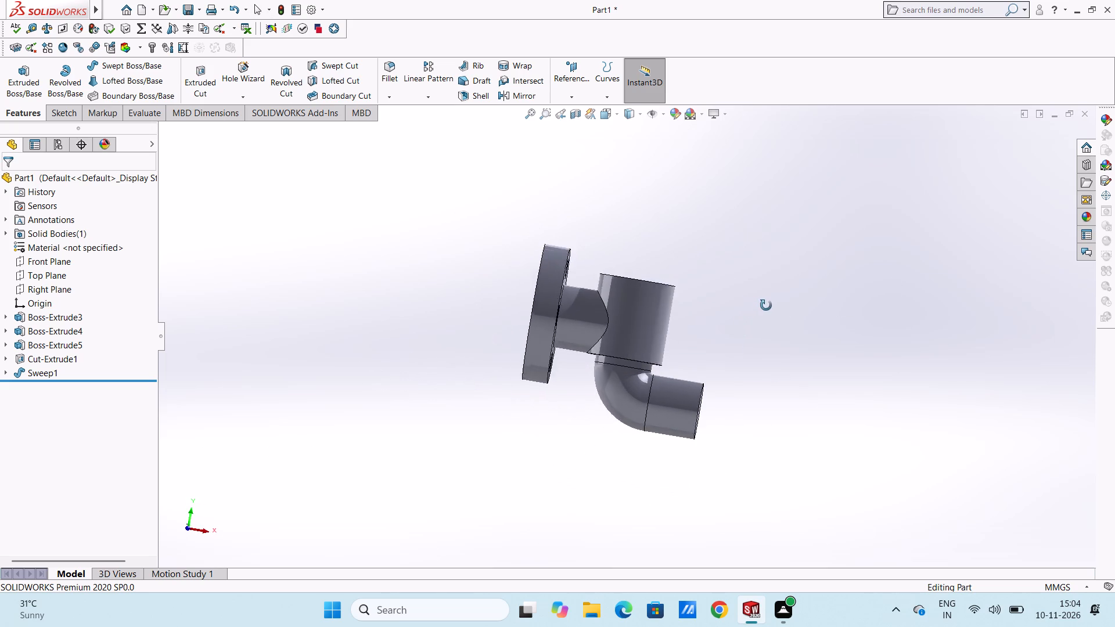
{"action": "middle_click_drag", "start_coordinate": [766, 305], "coordinate": [724, 305]}
{"action": "middle_click", "coordinate": [724, 305]}
{"action": "middle_click", "coordinate": [724, 305]}
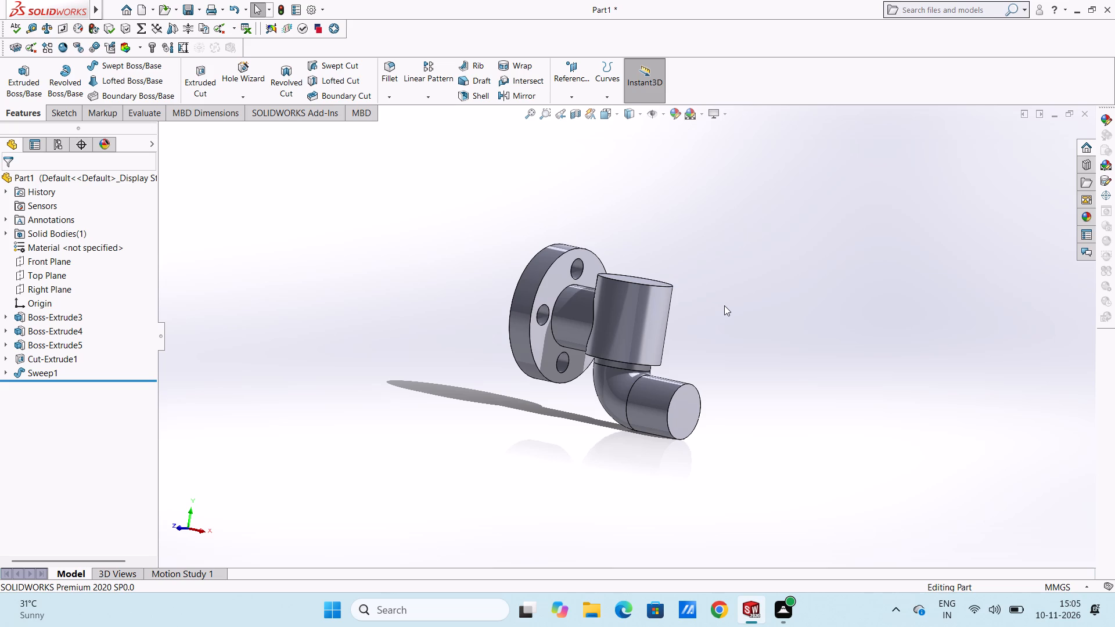
{"action": "middle_click_drag", "start_coordinate": [727, 308], "coordinate": [723, 349]}
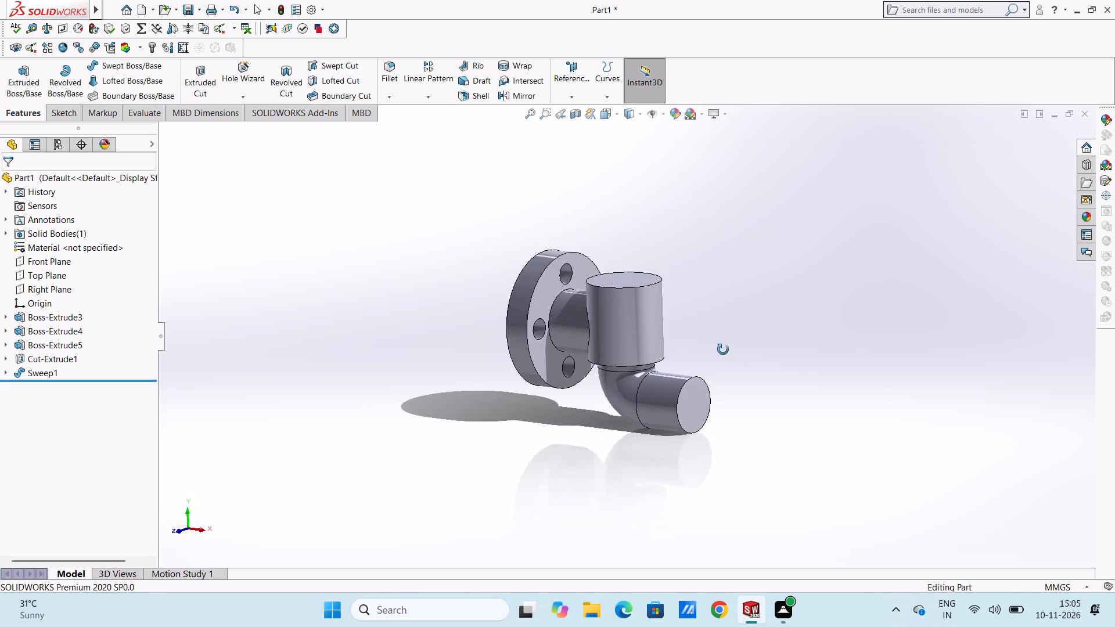
{"action": "middle_click_drag", "start_coordinate": [723, 349], "coordinate": [744, 322]}
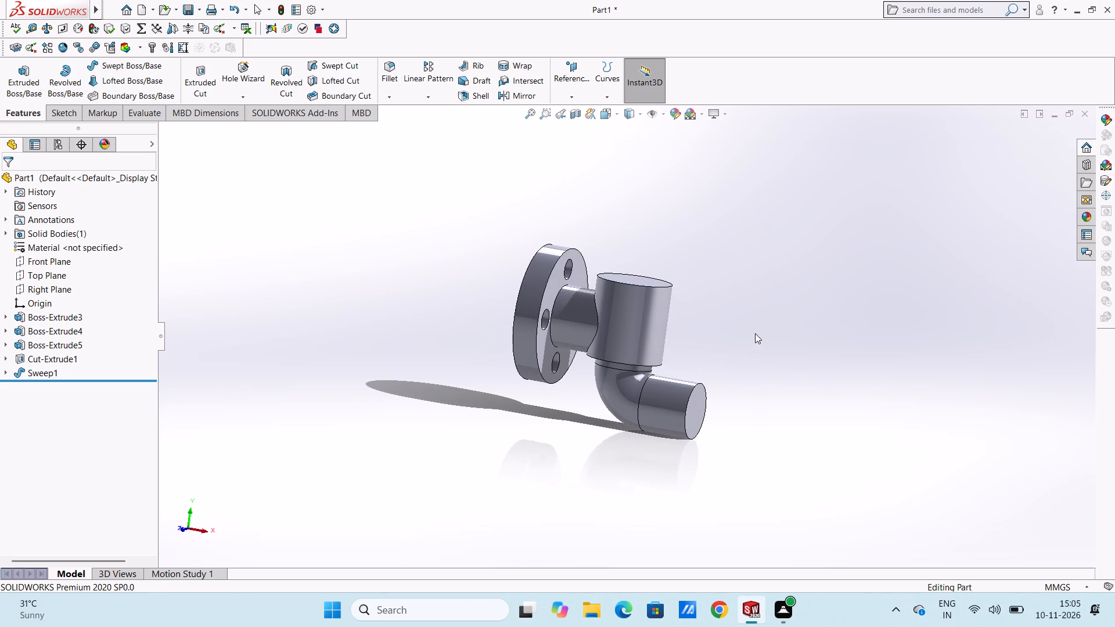
In a new sketch on the elbow's free end face, draw a circle of 37 mm radius centred on that face.
{"action": "key", "text": "ctrl+4"}
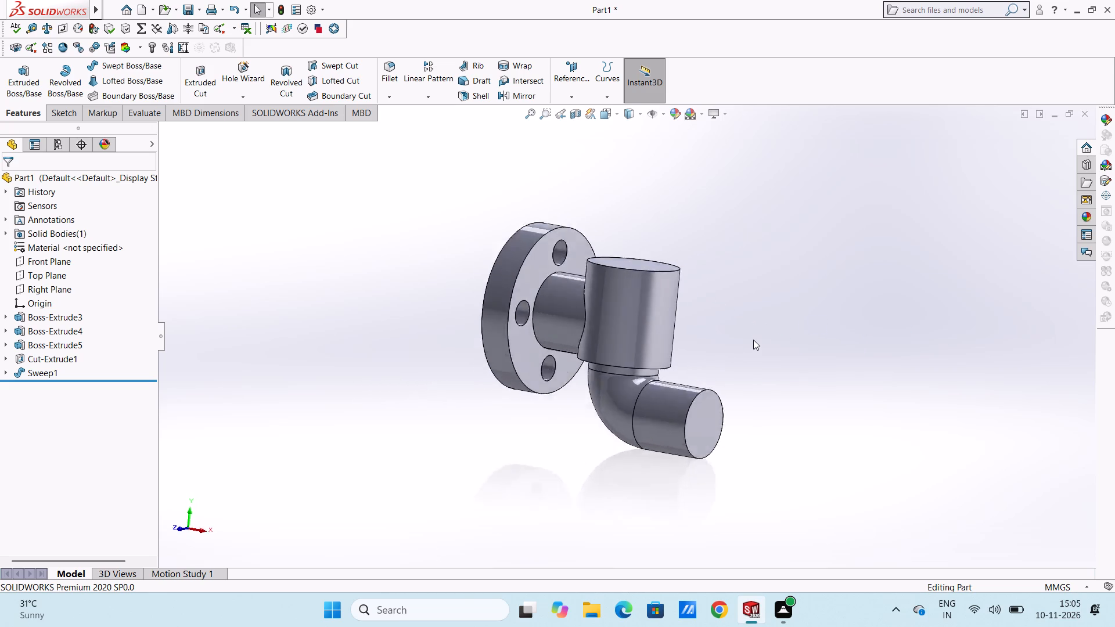
{"action": "scroll", "coordinate": [821, 407], "scroll_direction": "up", "scroll_amount": 2}
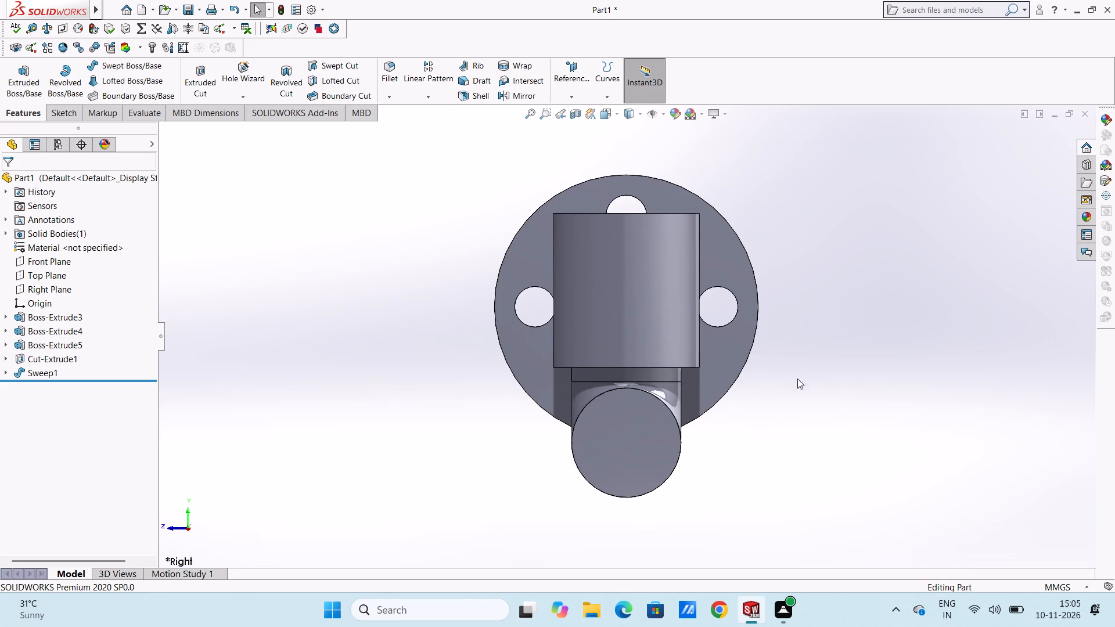
{"action": "scroll", "coordinate": [627, 431], "scroll_direction": "down", "scroll_amount": 2}
{"action": "left_click", "coordinate": [623, 424]}
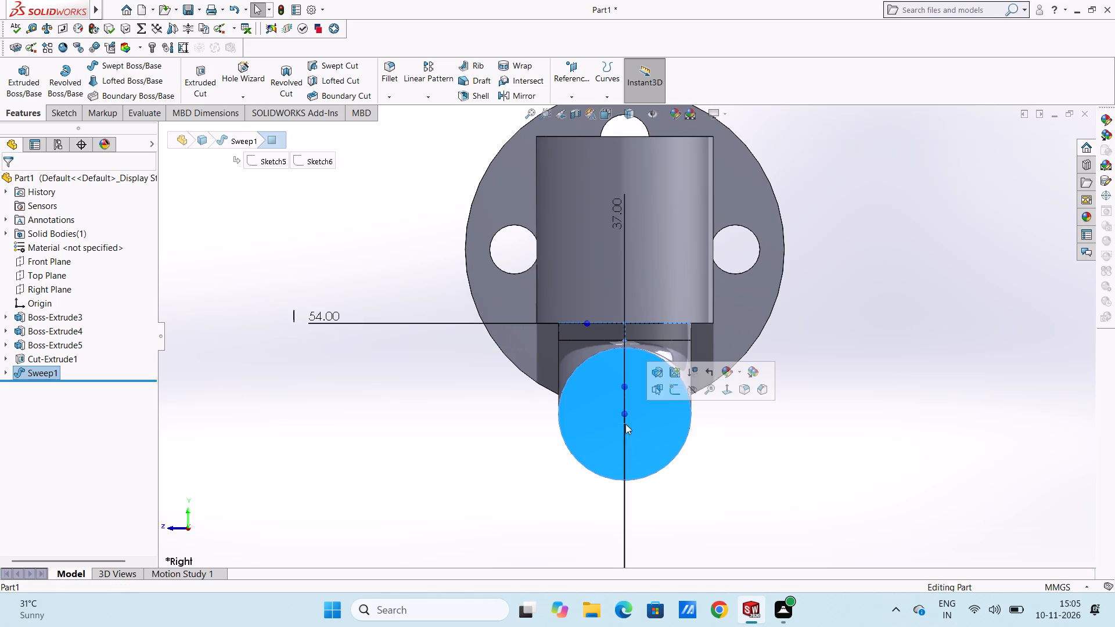
{"action": "left_click", "coordinate": [675, 391]}
{"action": "left_click", "coordinate": [487, 451]}
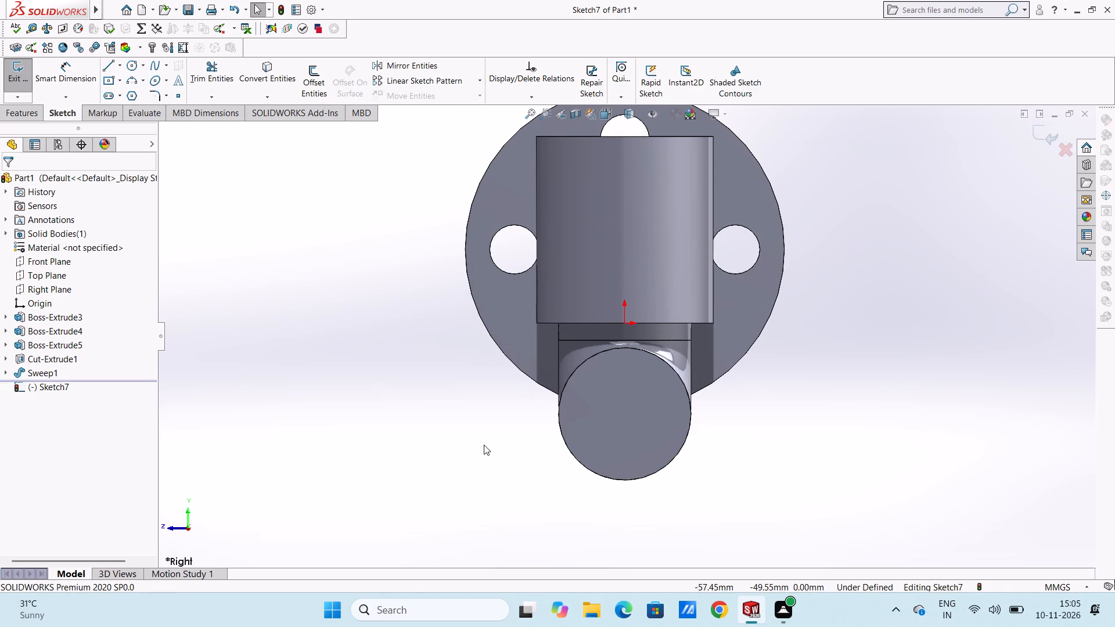
{"action": "left_click", "coordinate": [131, 63]}
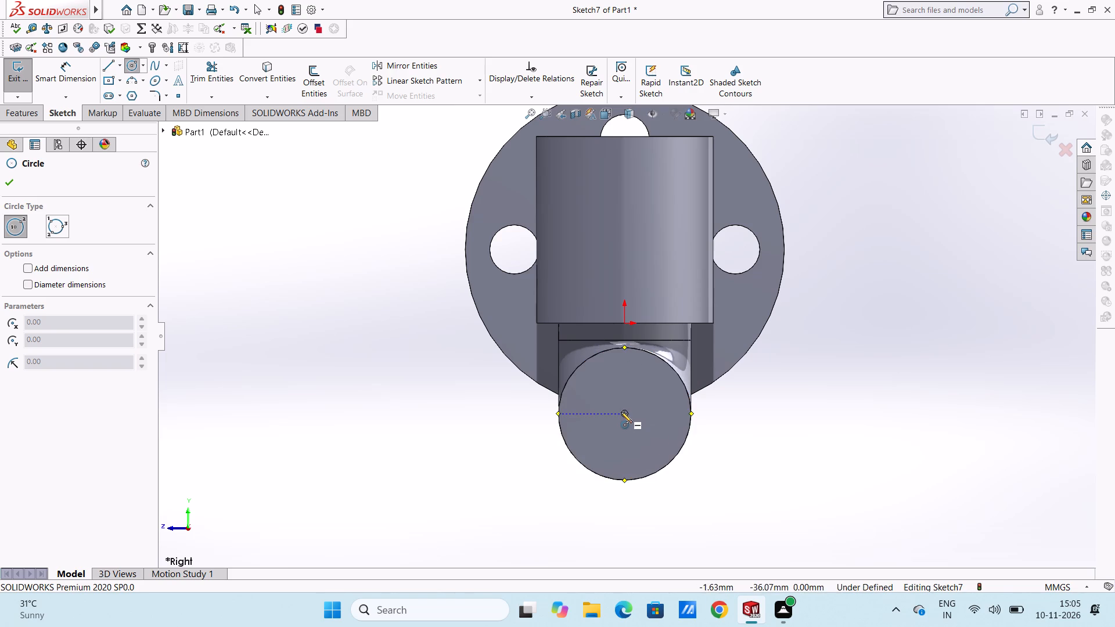
{"action": "left_click", "coordinate": [623, 412]}
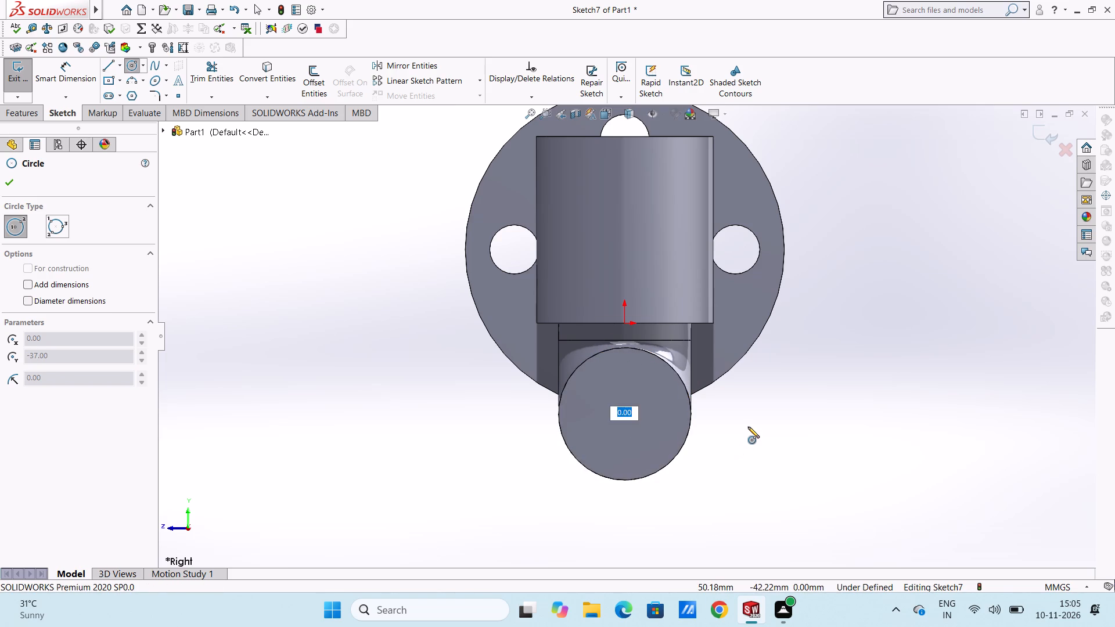
{"action": "key", "text": "3"}
{"action": "key", "text": "7"}
{"action": "key", "text": "Return"}
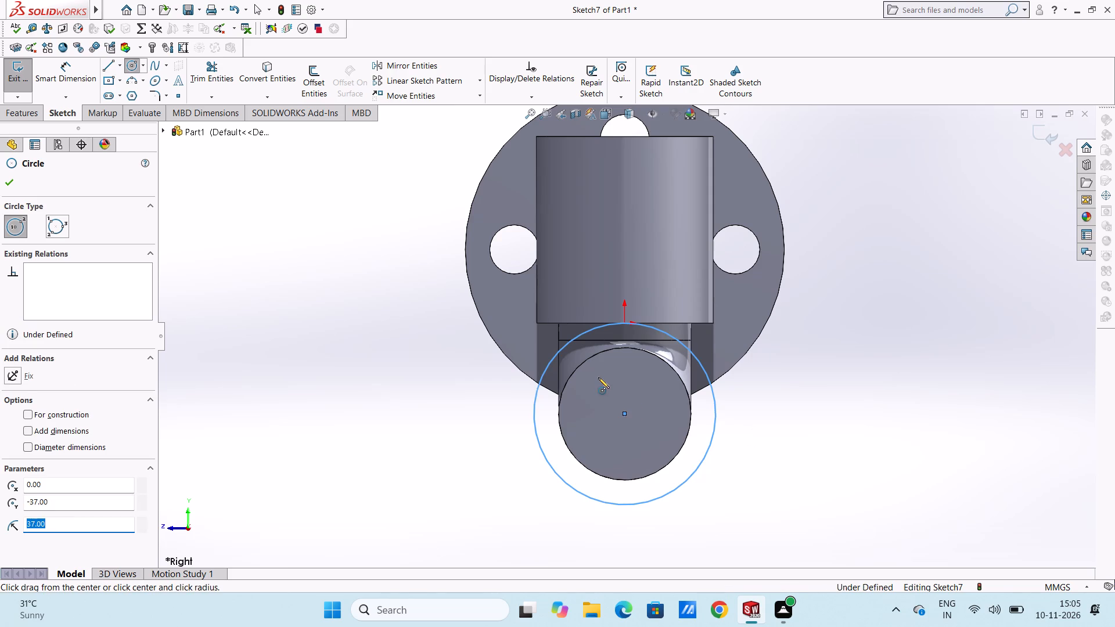
{"action": "right_click", "coordinate": [365, 224]}
{"action": "left_click", "coordinate": [381, 233]}
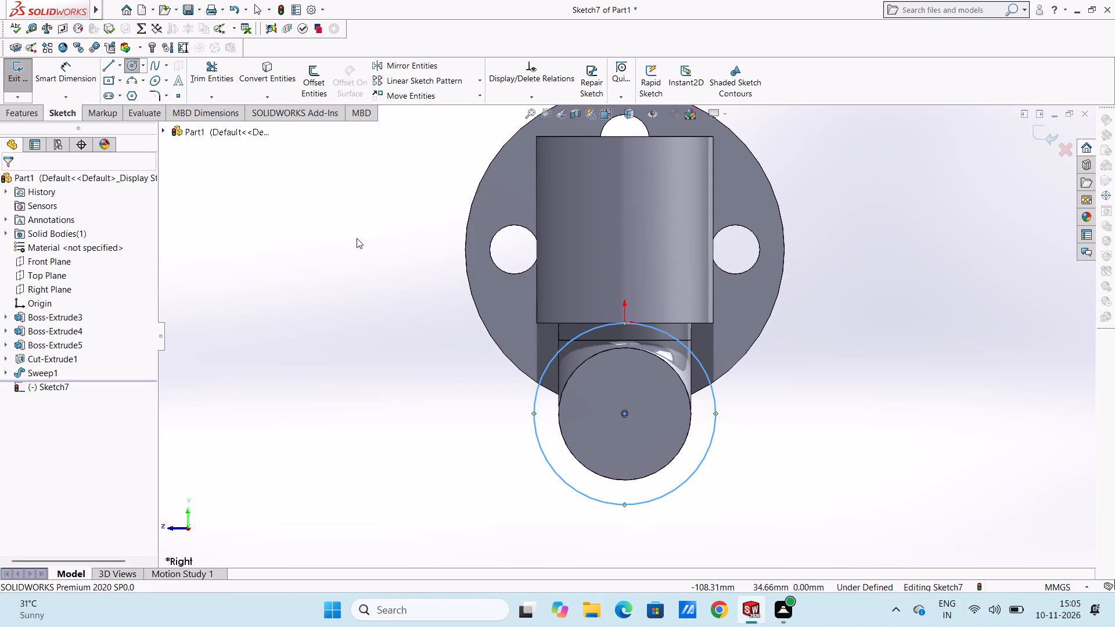
Dimension the large circle around the elbow's end face with a diameter of 74 mm.
{"action": "left_click", "coordinate": [357, 238]}
{"action": "left_click", "coordinate": [70, 61]}
{"action": "scroll", "coordinate": [478, 392], "scroll_direction": "up", "scroll_amount": 4}
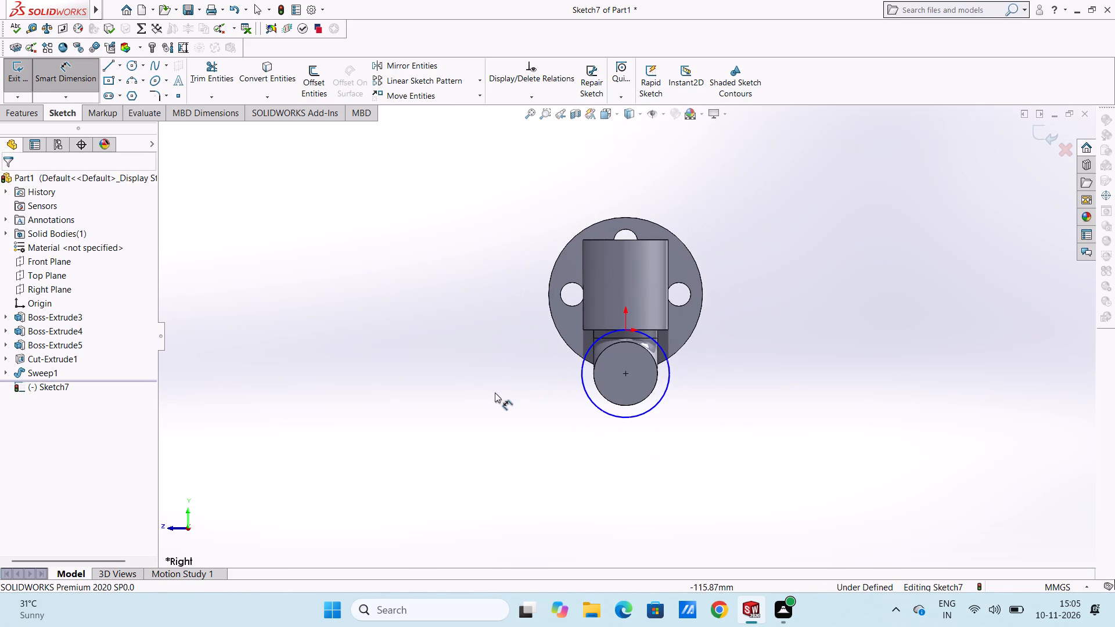
{"action": "left_click", "coordinate": [669, 366]}
{"action": "left_click", "coordinate": [858, 236]}
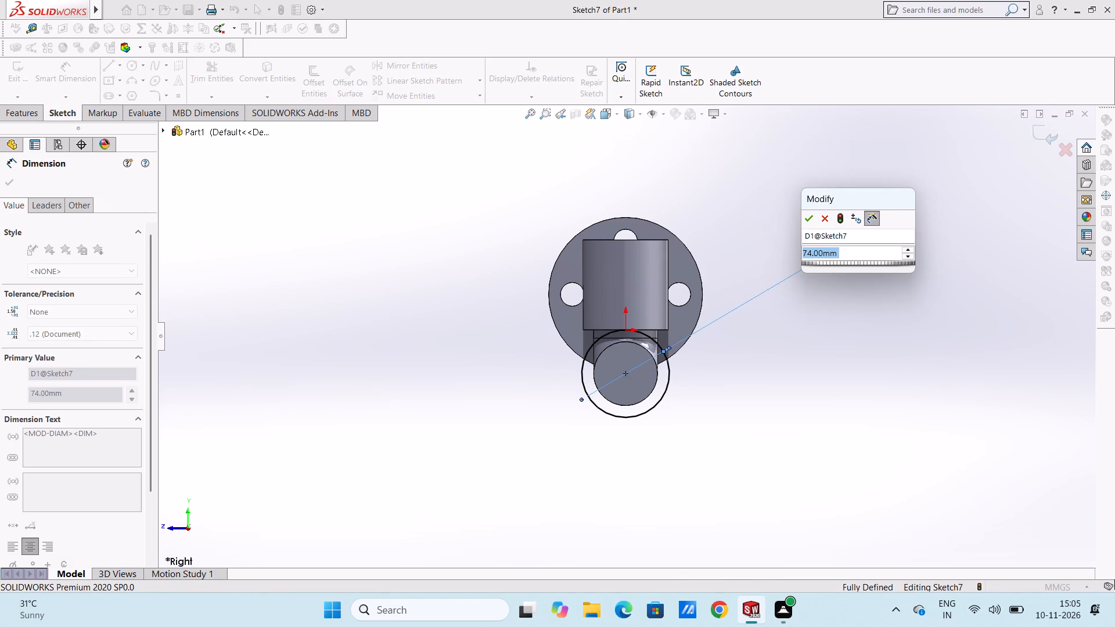
{"action": "left_click", "coordinate": [809, 218]}
{"action": "left_click", "coordinate": [780, 221]}
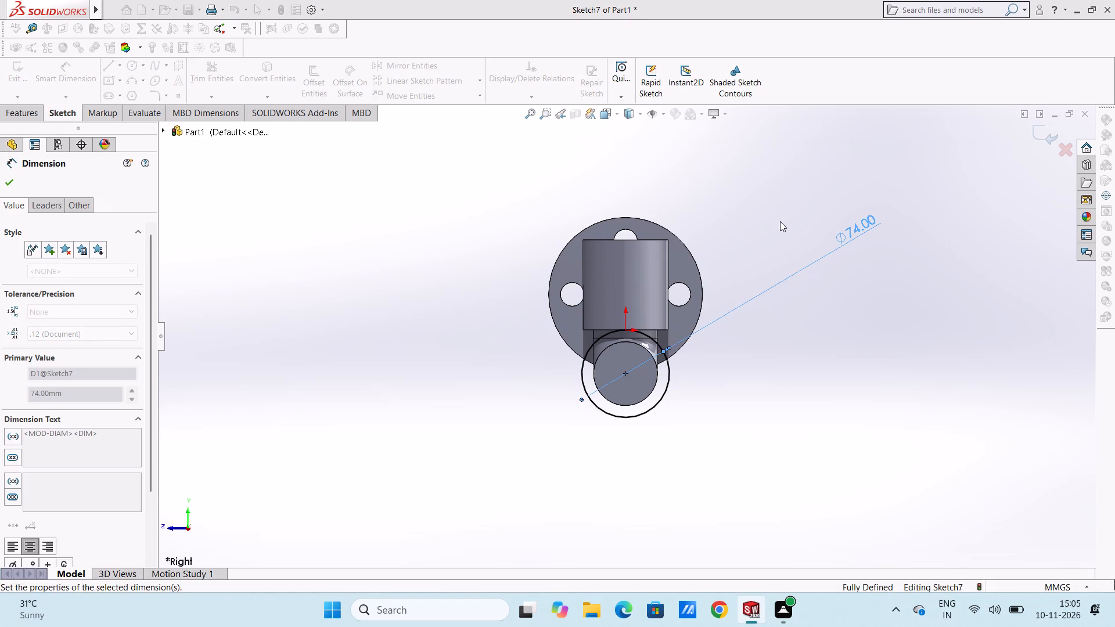
{"action": "left_click", "coordinate": [80, 74]}
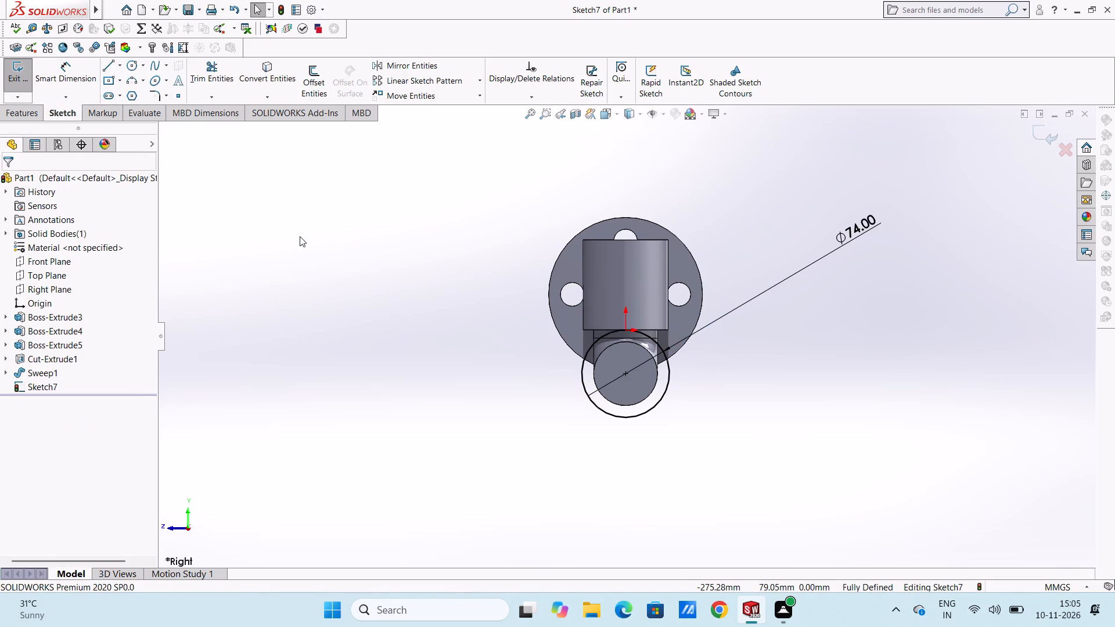
Draw two small circles vertically in line with the large circle's centre, radius about 10.5 mm above it and about 8 mm below it.
{"action": "left_click", "coordinate": [131, 67]}
{"action": "scroll", "coordinate": [654, 374], "scroll_direction": "down", "scroll_amount": 5}
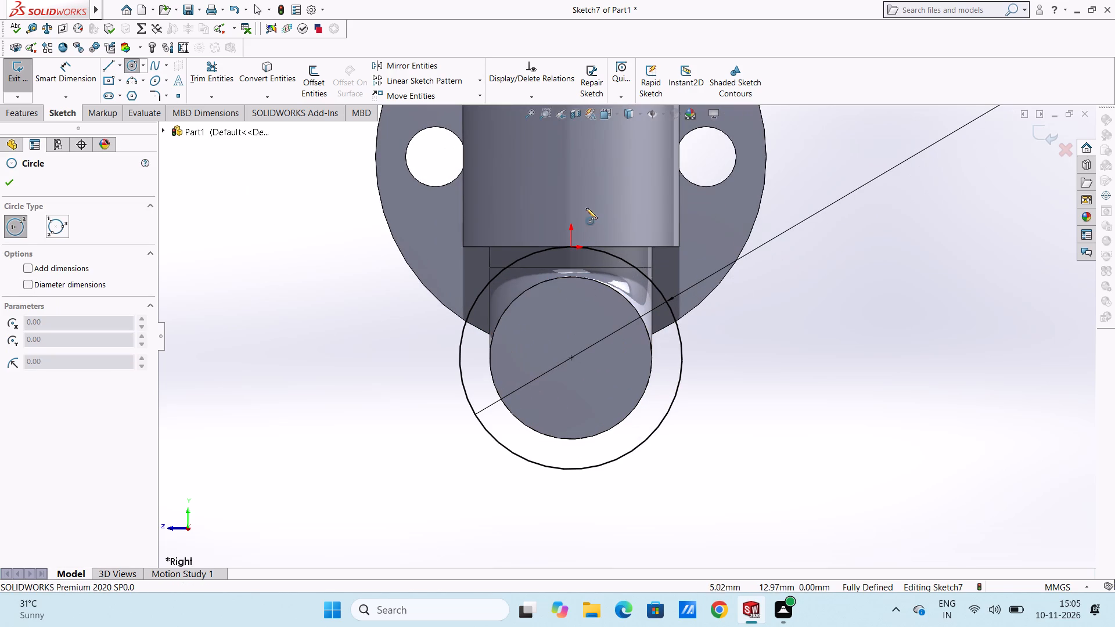
{"action": "left_click", "coordinate": [571, 190]}
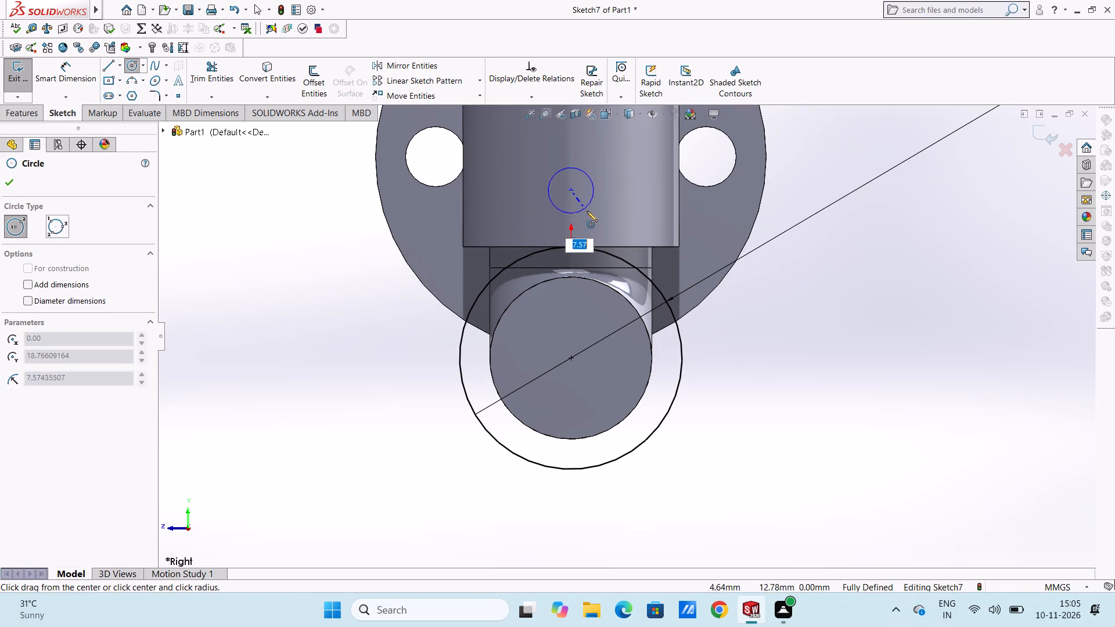
{"action": "left_click", "coordinate": [592, 214]}
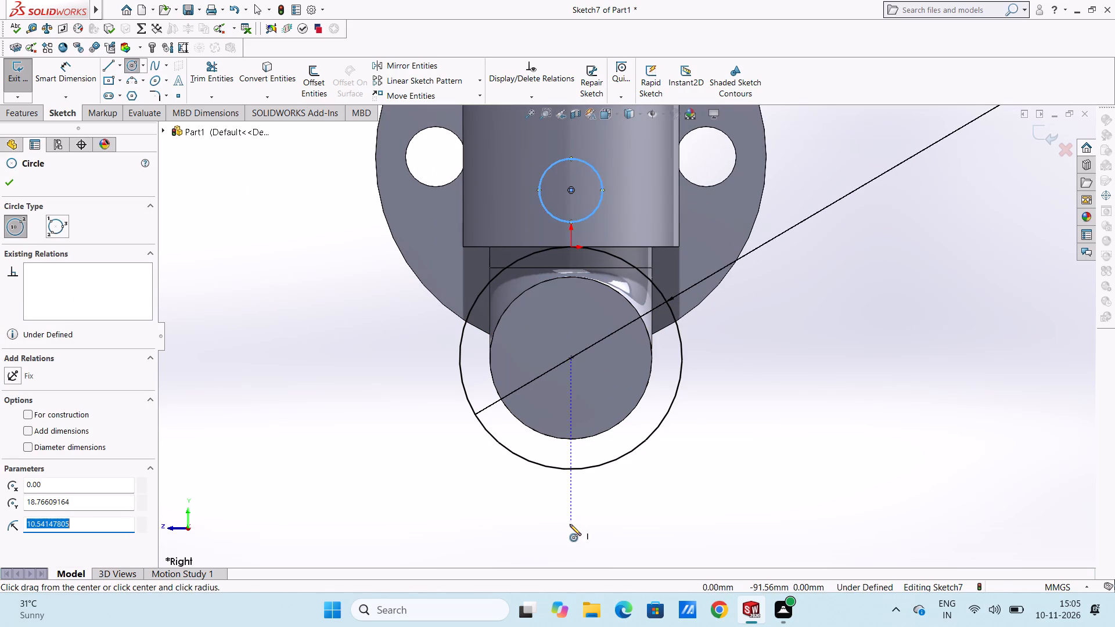
{"action": "left_click", "coordinate": [570, 528]}
{"action": "left_click", "coordinate": [595, 526]}
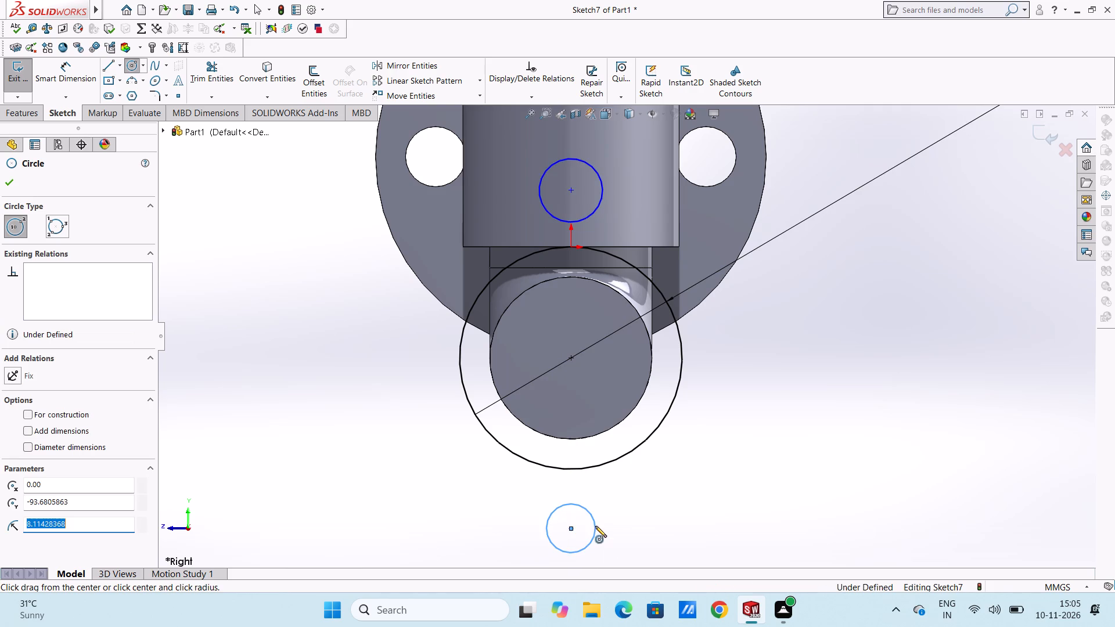
{"action": "scroll", "coordinate": [639, 471], "scroll_direction": "up", "scroll_amount": 6}
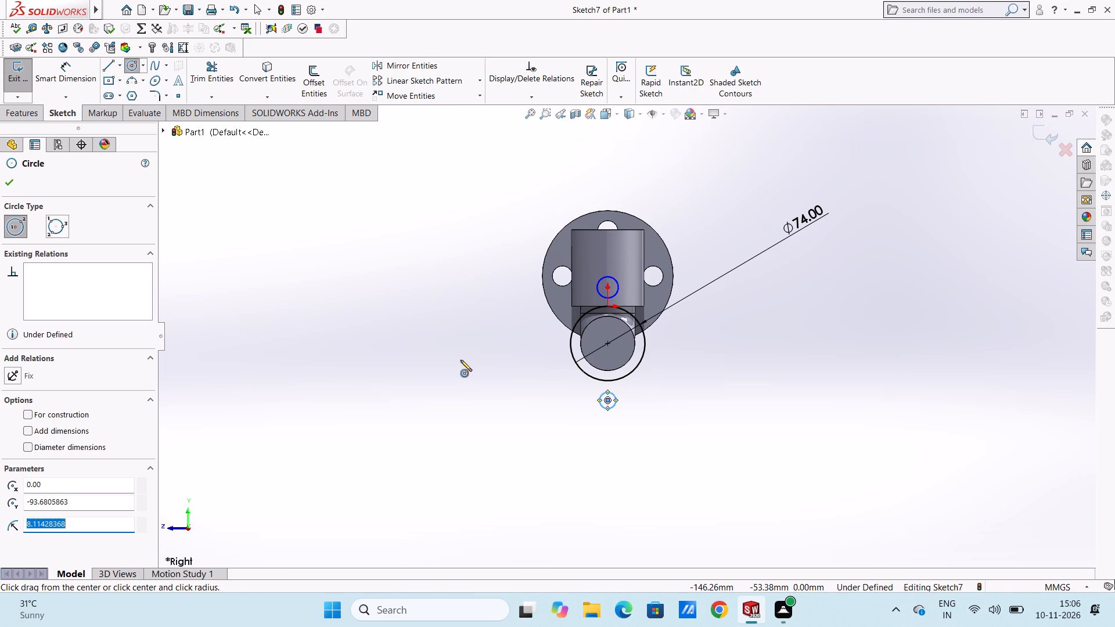
{"action": "right_click", "coordinate": [314, 287]}
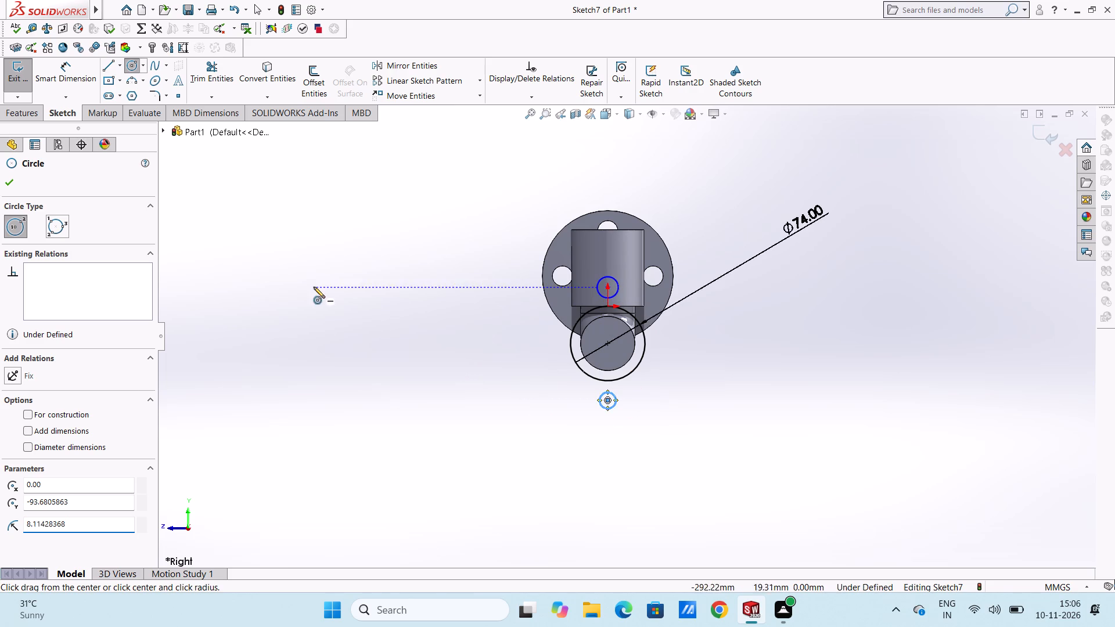
{"action": "left_click", "coordinate": [340, 294]}
{"action": "left_click", "coordinate": [334, 292]}
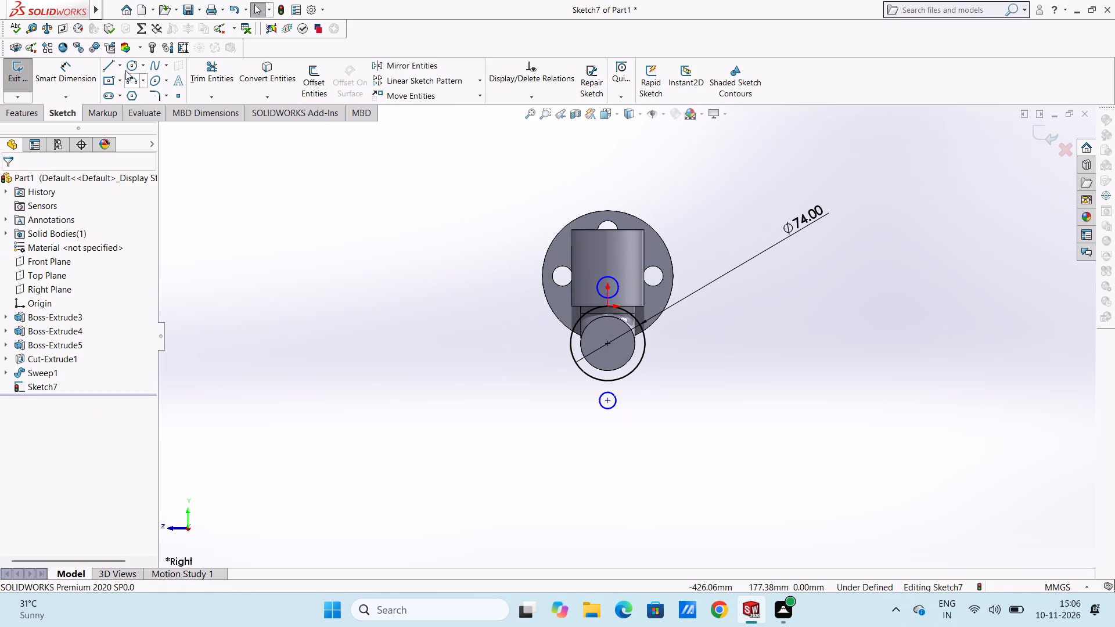
Set the upper small circle's diameter to 20 mm.
{"action": "left_click", "coordinate": [82, 65]}
{"action": "left_click", "coordinate": [617, 282]}
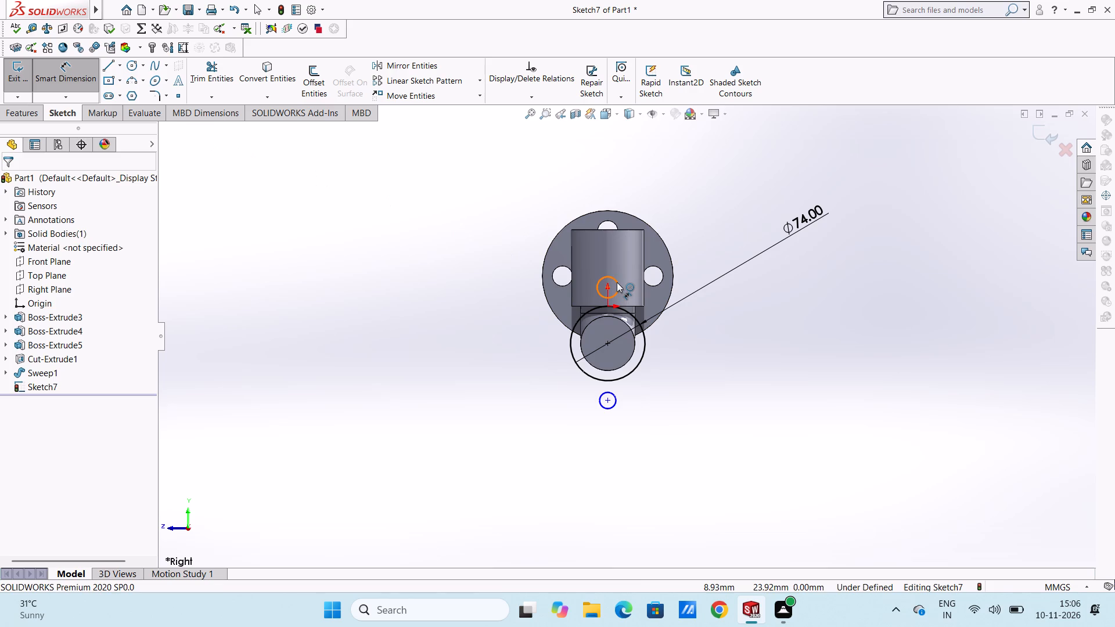
{"action": "left_click", "coordinate": [747, 210]}
{"action": "type", "text": "20"}
{"action": "key", "text": "Return"}
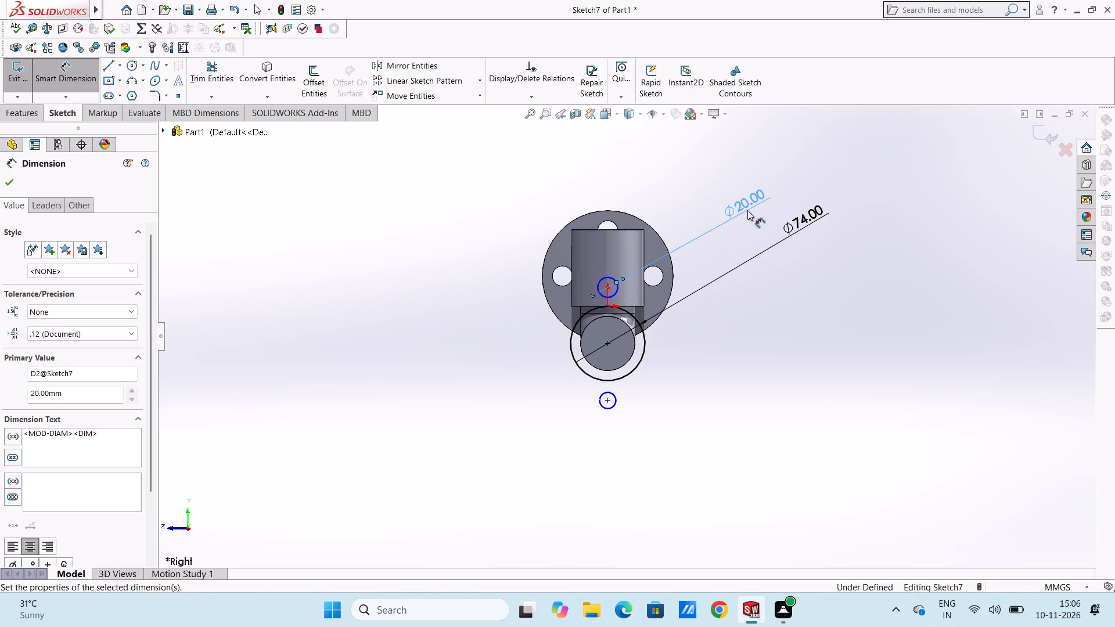
{"action": "left_click", "coordinate": [750, 353]}
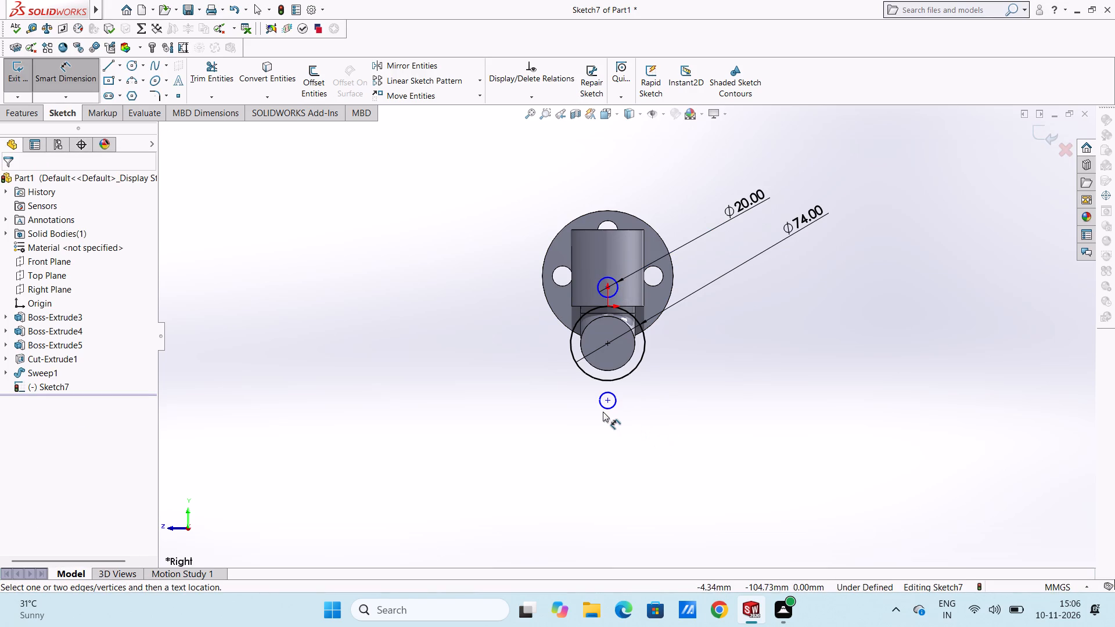
Set the lower small circle's diameter to 20 mm and finish dimensioning for the moment.
{"action": "left_click", "coordinate": [606, 407]}
{"action": "left_click", "coordinate": [337, 456]}
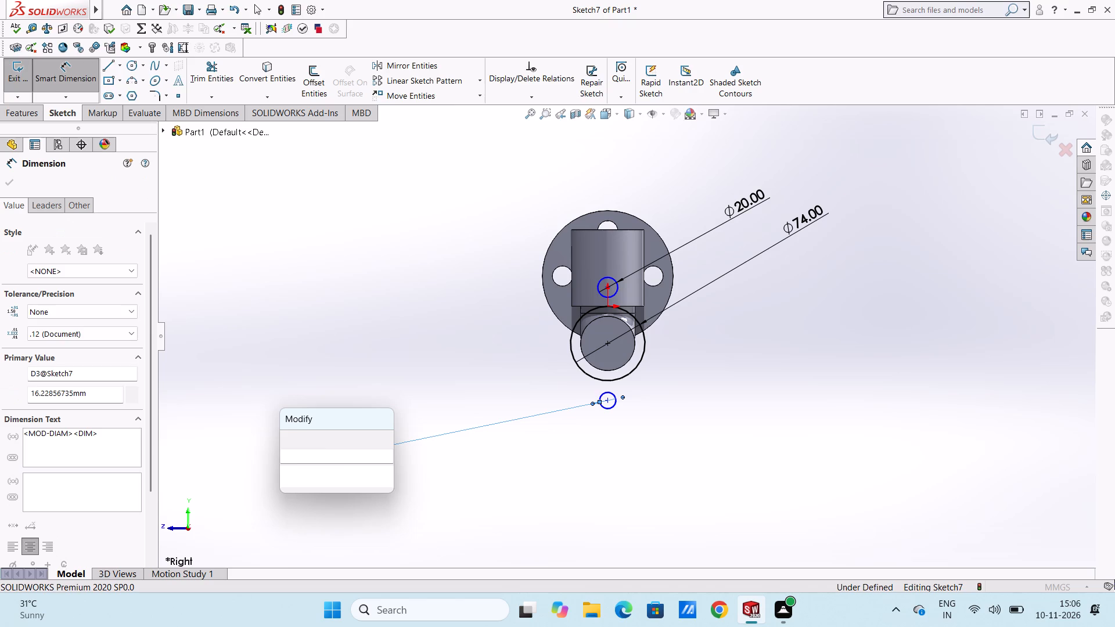
{"action": "type", "text": "20"}
{"action": "key", "text": "Return"}
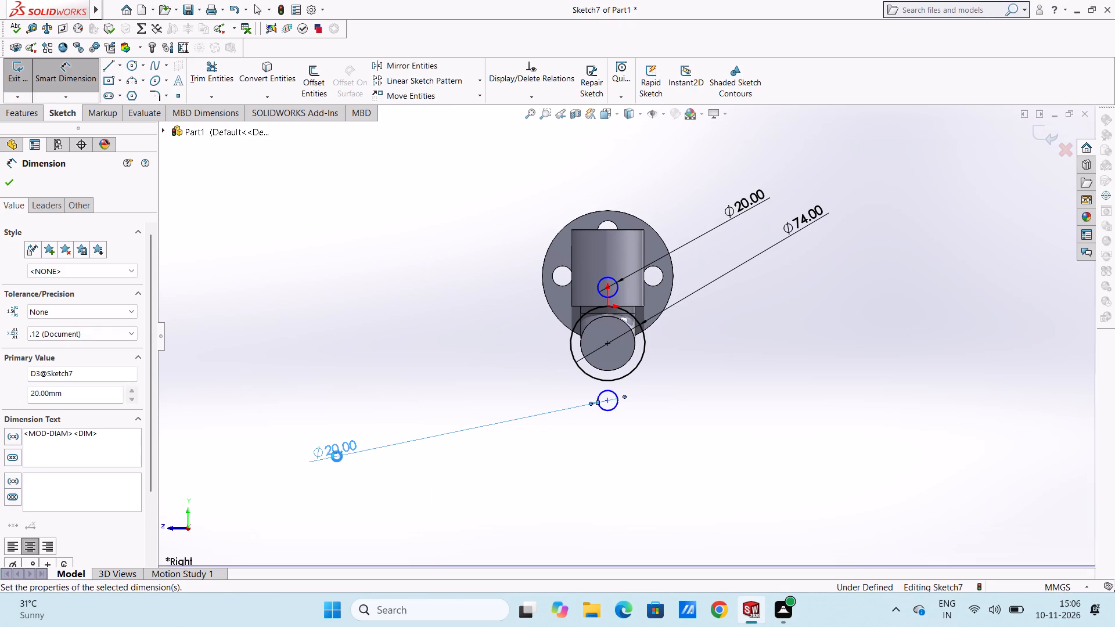
{"action": "left_click", "coordinate": [389, 364]}
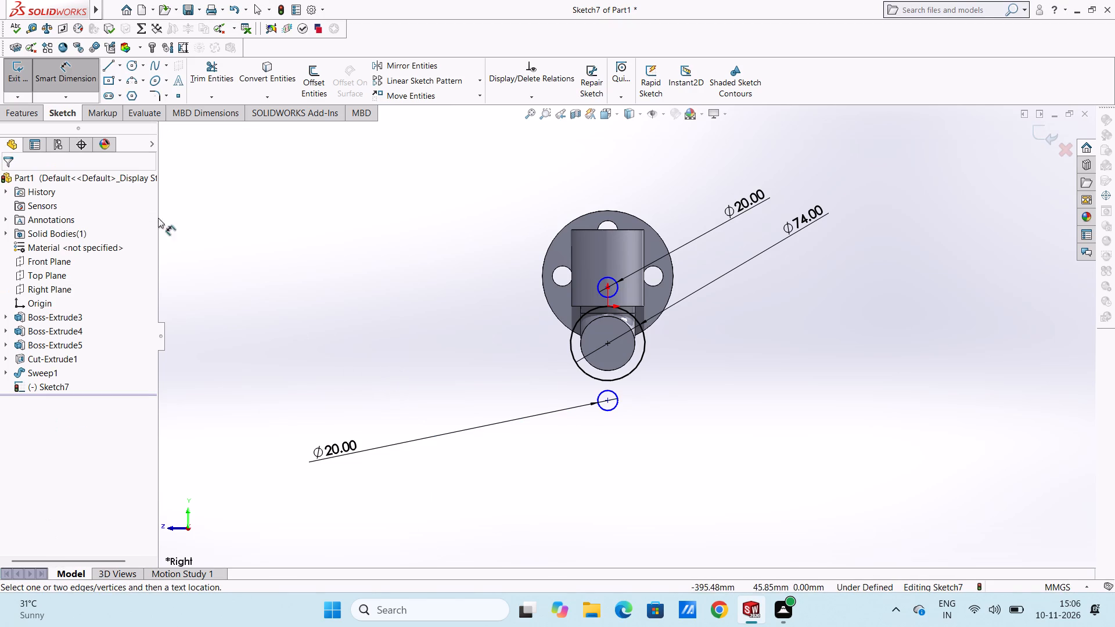
{"action": "left_click_drag", "start_coordinate": [67, 66], "coordinate": [74, 73]}
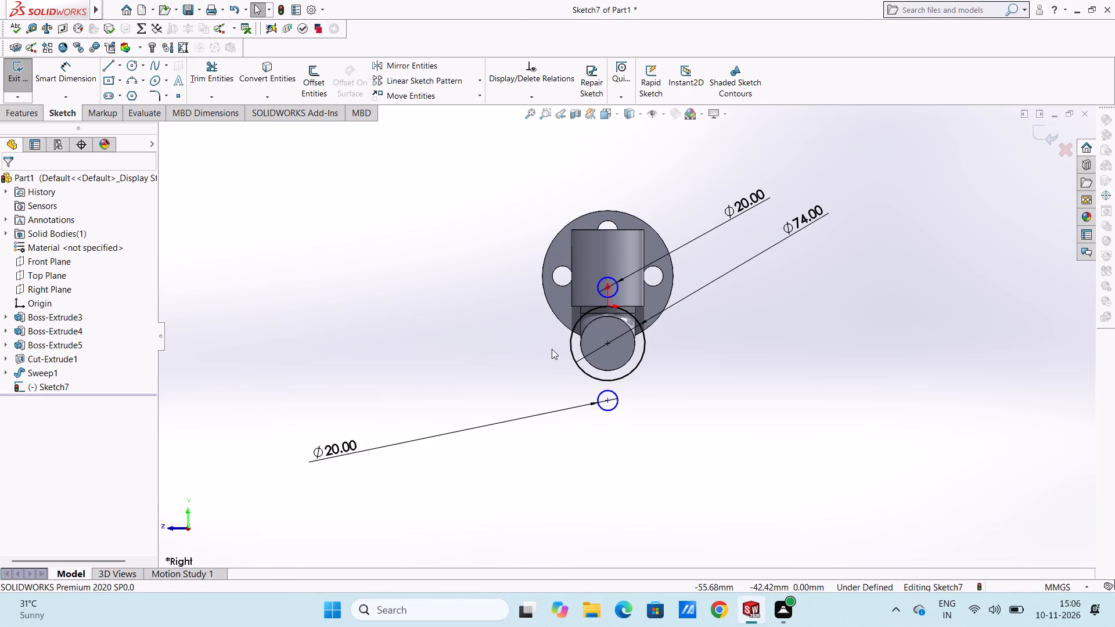
Add vertical relations between the 74 mm circle's centre and the centres of the upper and lower small circles.
{"action": "scroll", "coordinate": [628, 352], "scroll_direction": "down", "scroll_amount": 2}
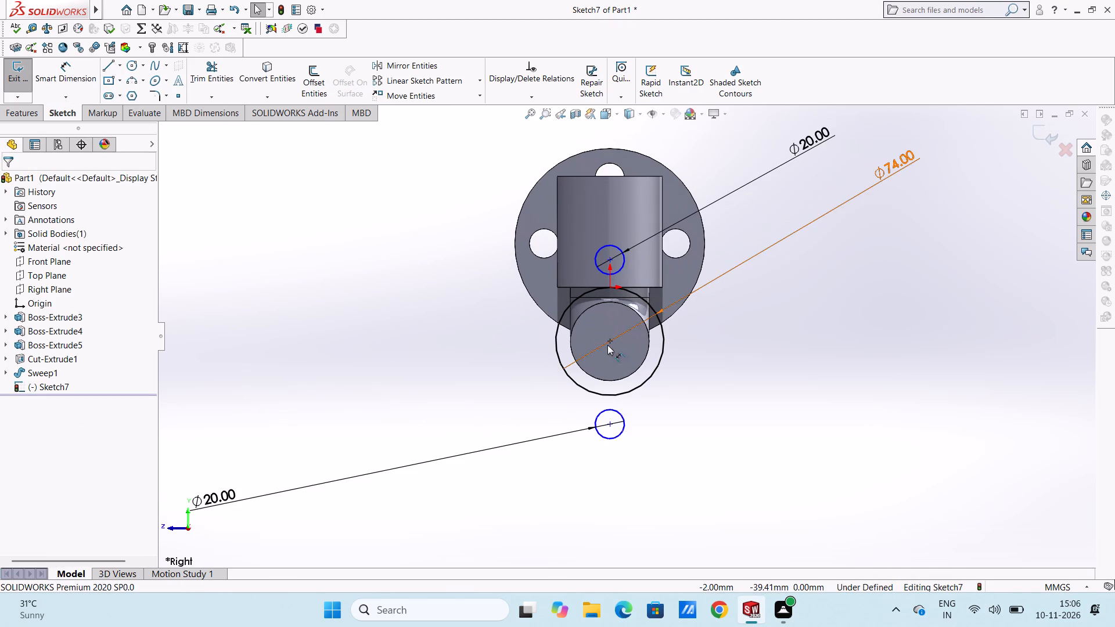
{"action": "left_click", "coordinate": [610, 342]}
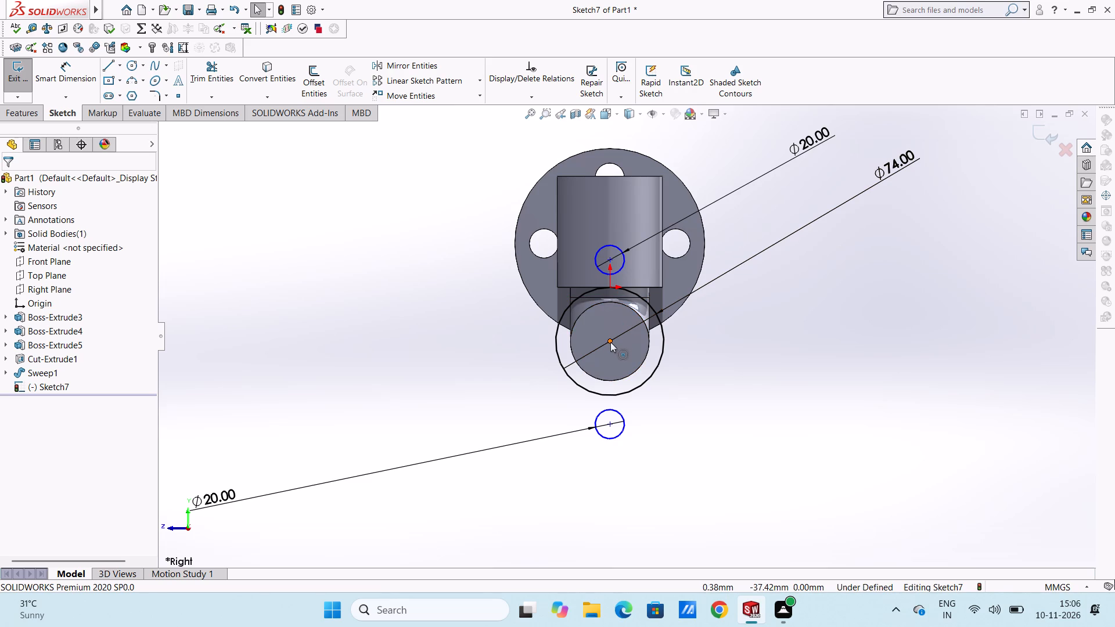
{"action": "left_click", "coordinate": [610, 260], "text": "ctrl"}
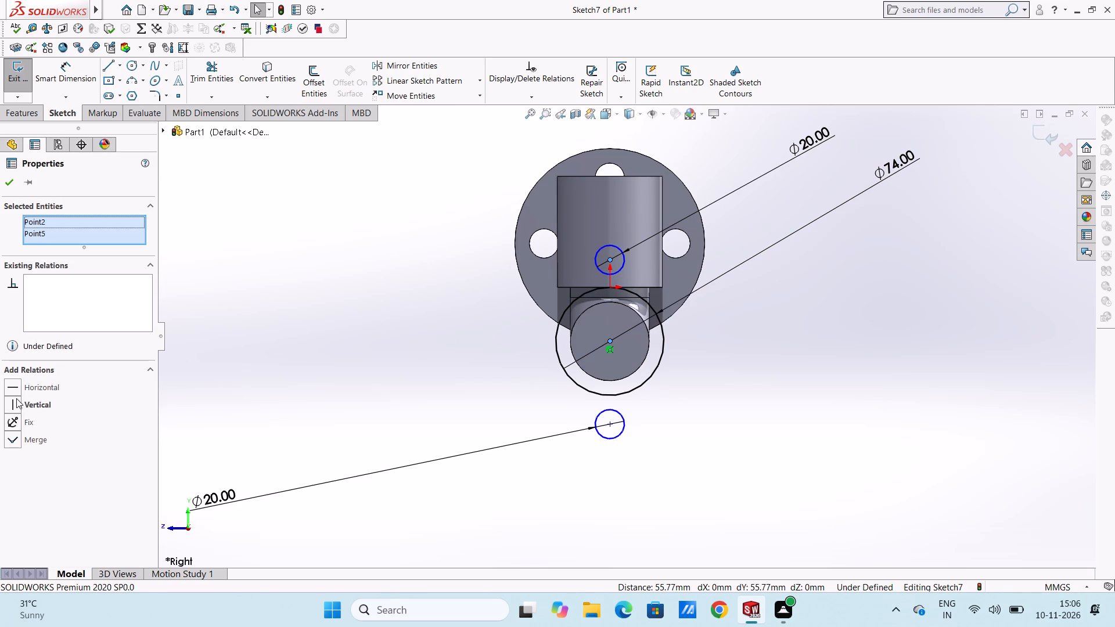
{"action": "left_click", "coordinate": [10, 406]}
{"action": "left_click", "coordinate": [282, 338]}
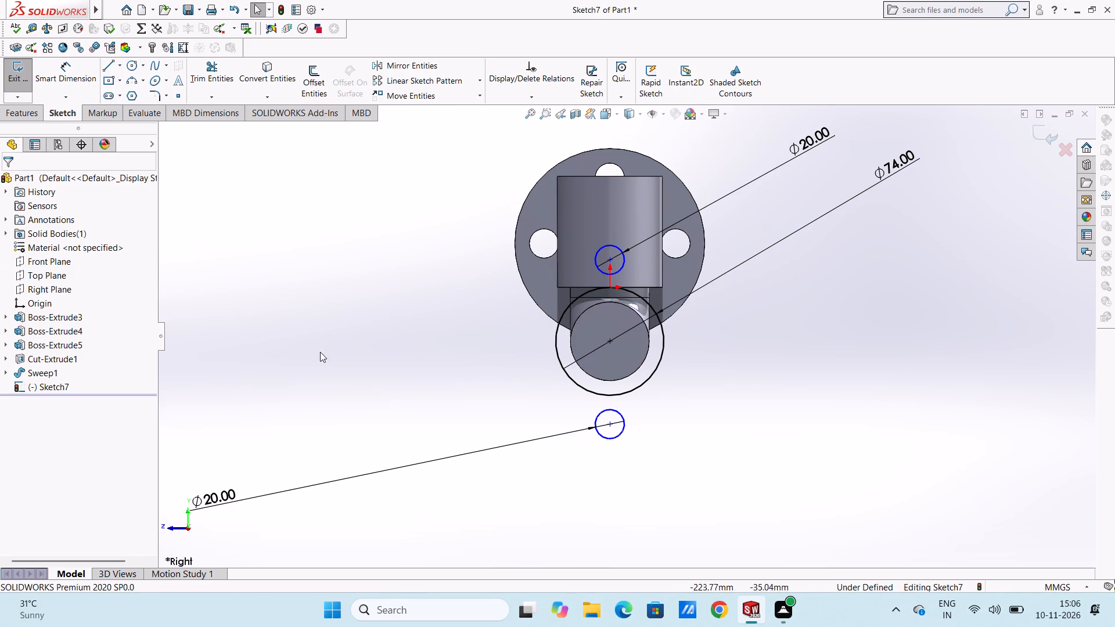
{"action": "left_click", "coordinate": [609, 343]}
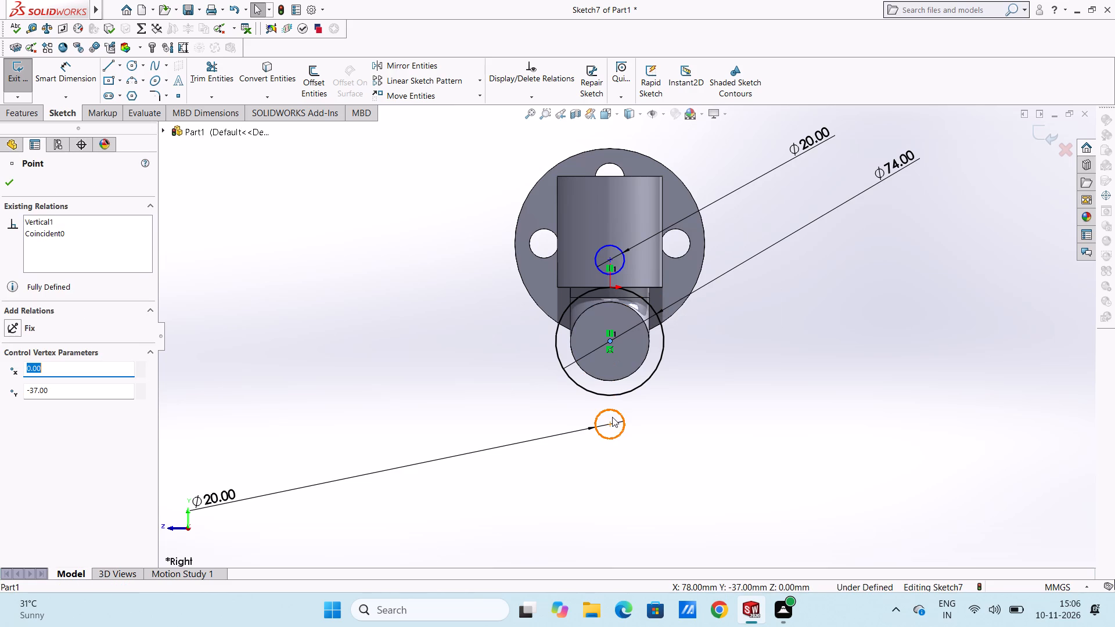
{"action": "left_click", "coordinate": [609, 422], "text": "ctrl"}
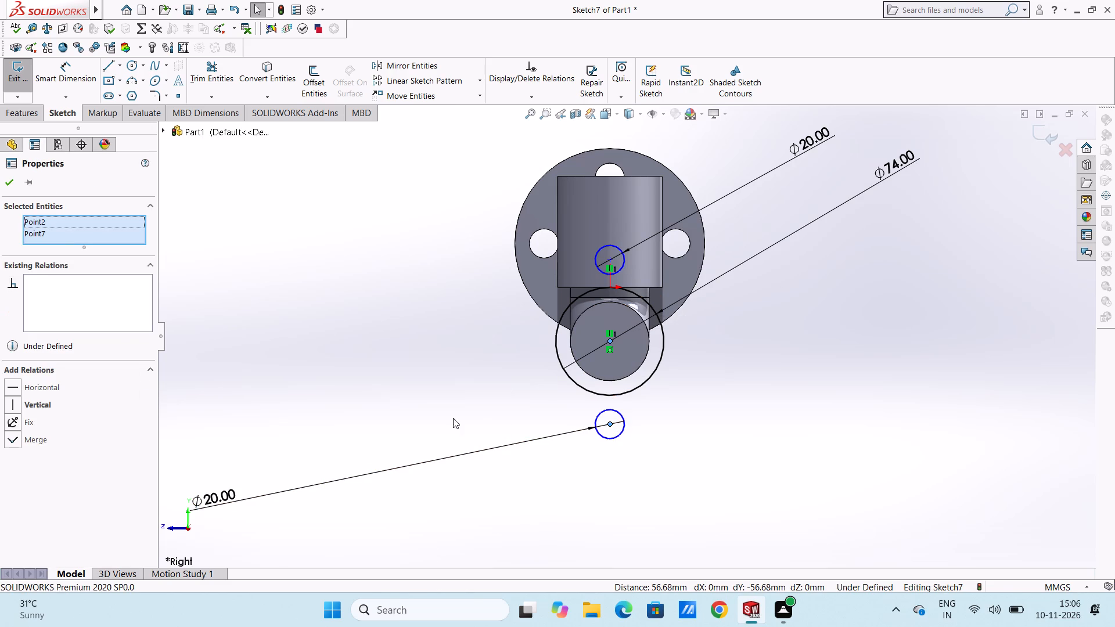
{"action": "left_click", "coordinate": [13, 399]}
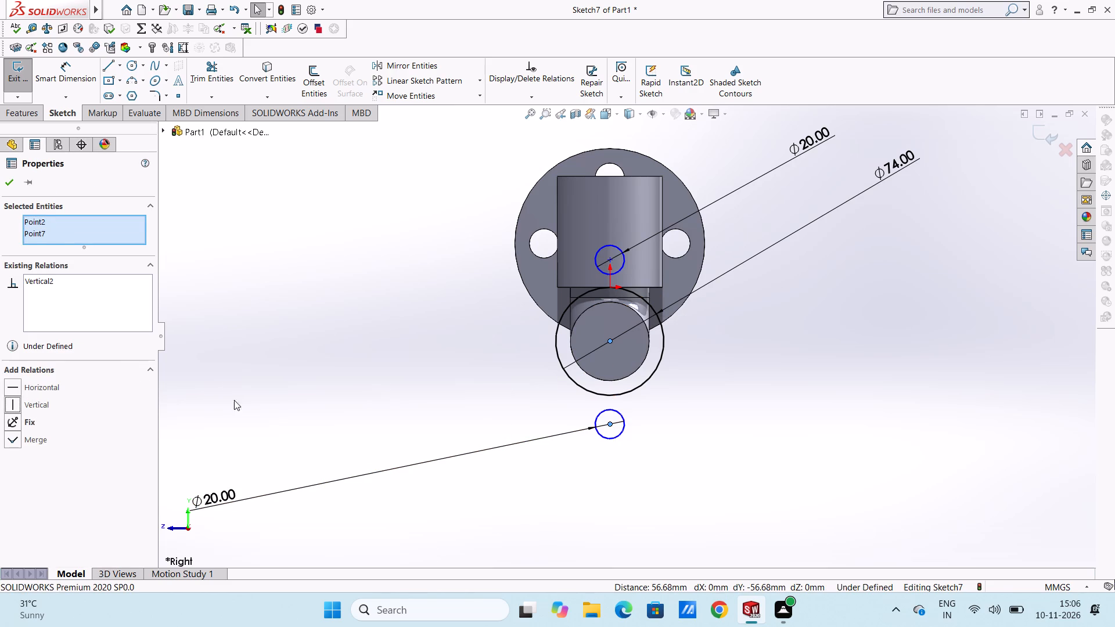
{"action": "left_click", "coordinate": [454, 334]}
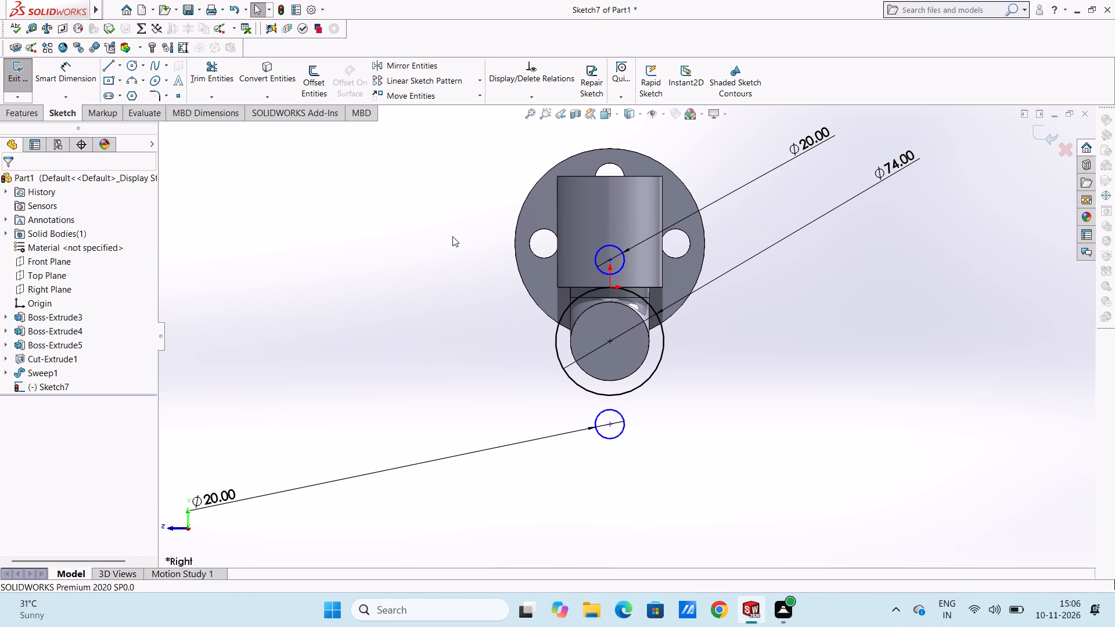
Set the vertical distance between the upper small circle's centre and the 74 mm circle's centre to 50 mm.
{"action": "left_click", "coordinate": [69, 66]}
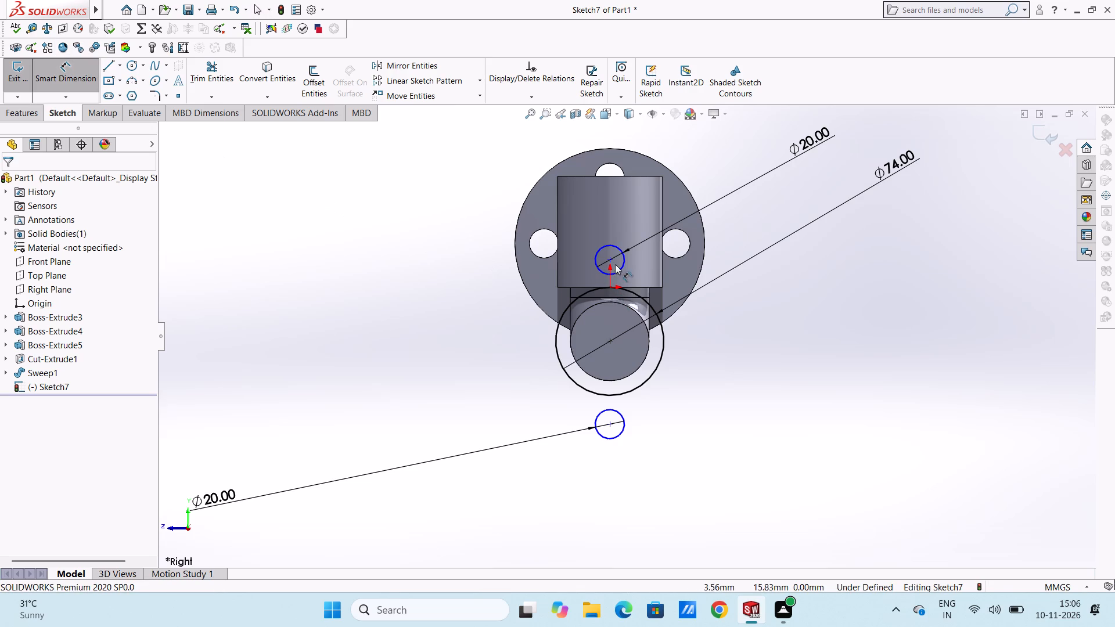
{"action": "left_click", "coordinate": [610, 257]}
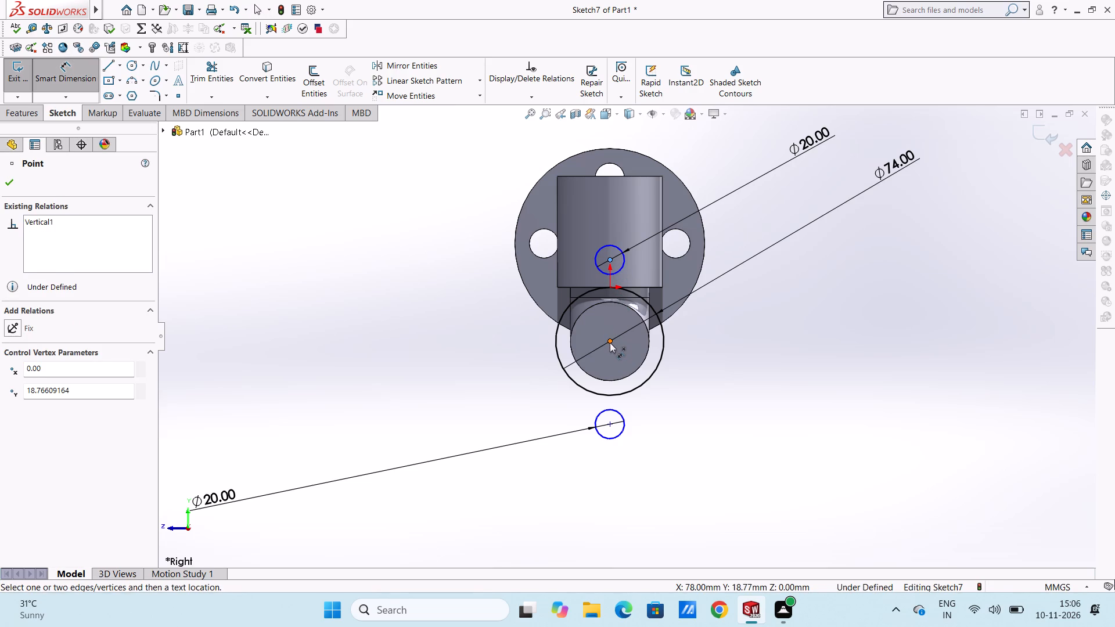
{"action": "left_click", "coordinate": [610, 343]}
{"action": "left_click", "coordinate": [382, 304]}
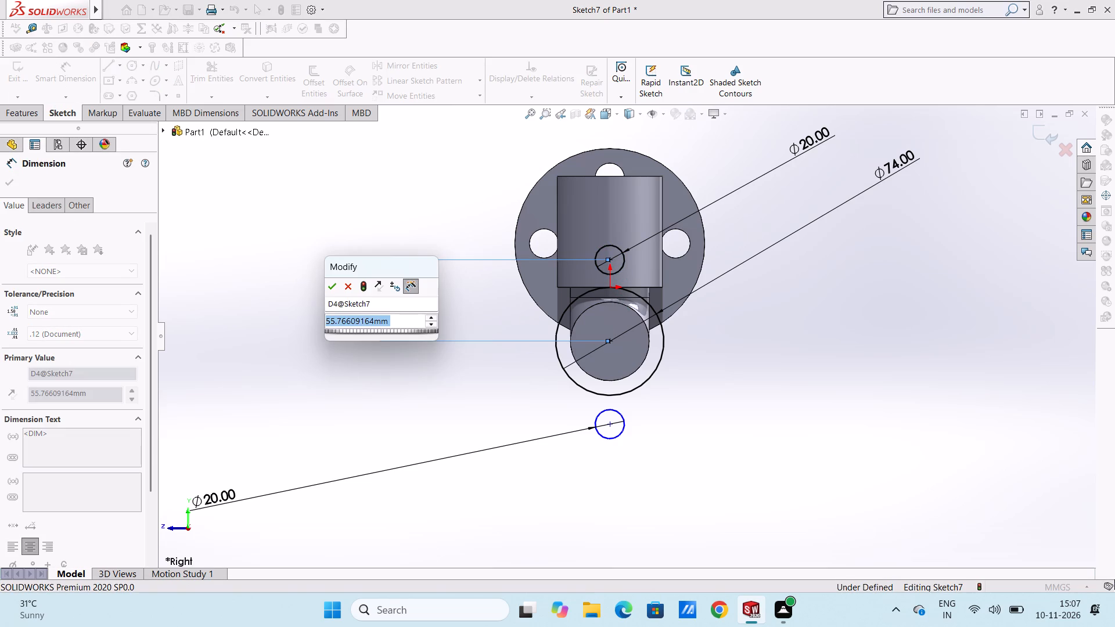
{"action": "type", "text": "50"}
{"action": "key", "text": "Return"}
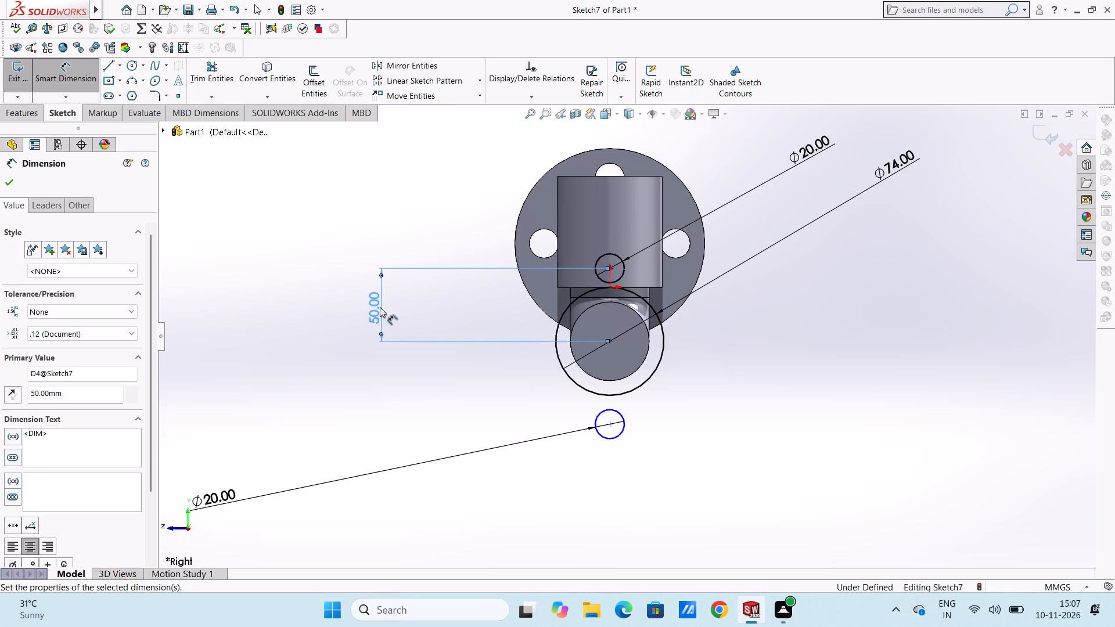
{"action": "left_click", "coordinate": [330, 372]}
Set the vertical distance between the lower small circle's centre and the 74 mm circle's centre to 50 mm.
{"action": "left_click", "coordinate": [611, 424]}
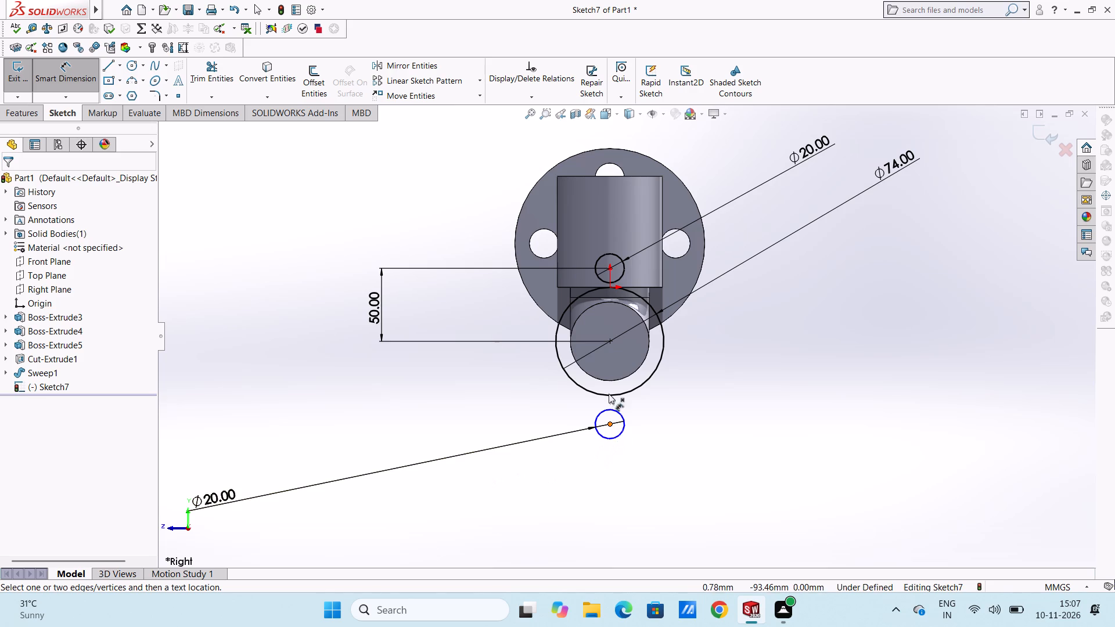
{"action": "left_click", "coordinate": [613, 340]}
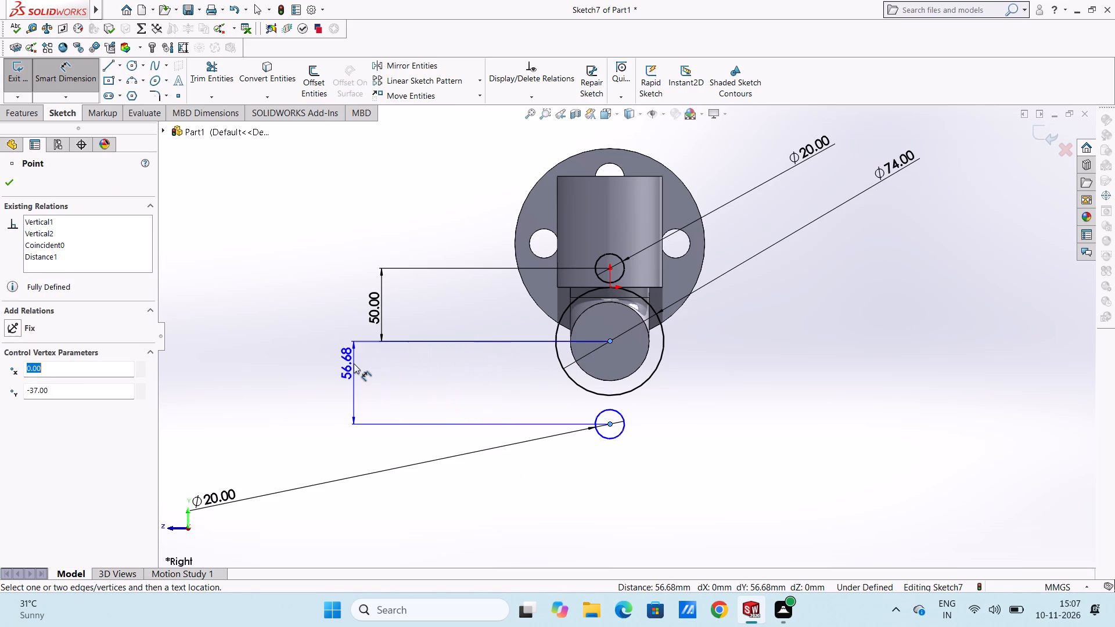
{"action": "left_click", "coordinate": [353, 363]}
{"action": "type", "text": "50"}
{"action": "key", "text": "Return"}
{"action": "left_click", "coordinate": [347, 267]}
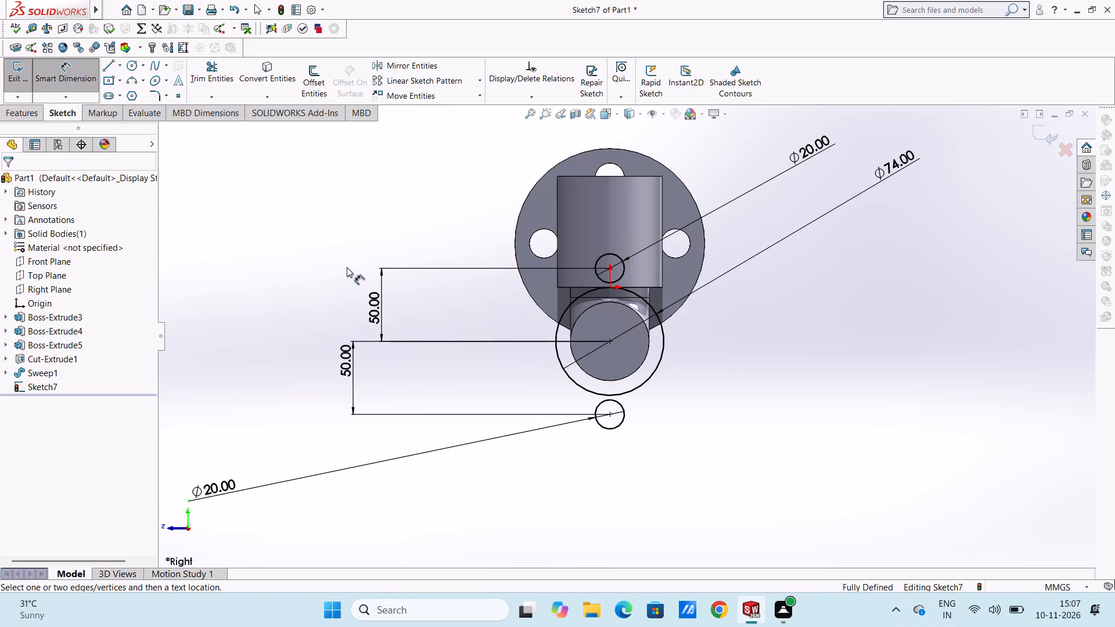
{"action": "scroll", "coordinate": [692, 291], "scroll_direction": "down", "scroll_amount": 2}
{"action": "left_click", "coordinate": [85, 77]}
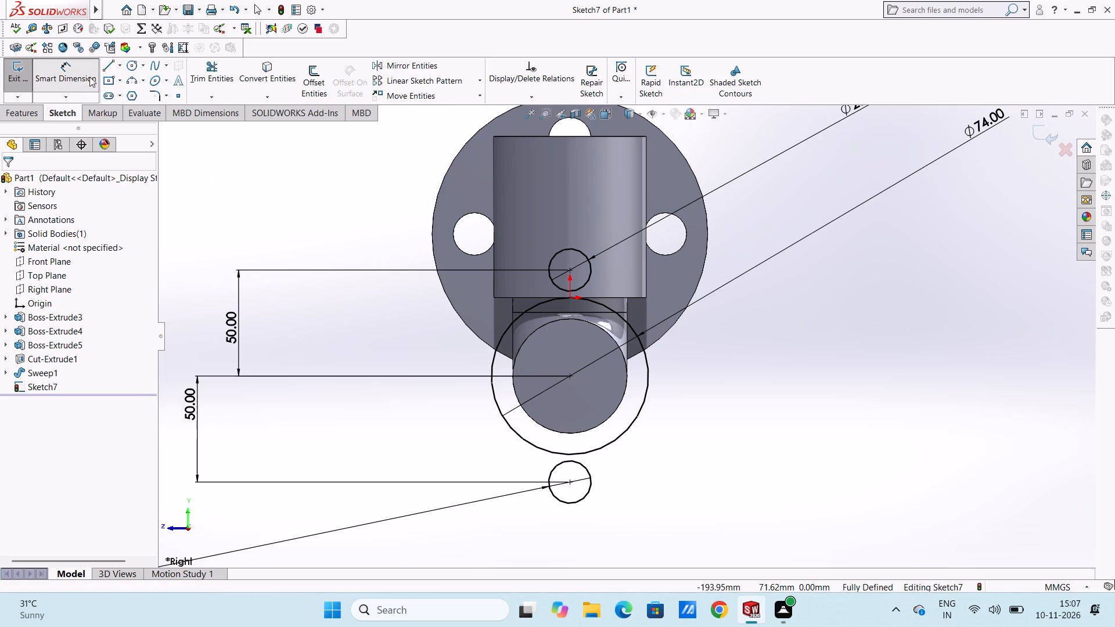
Draw a tangent line about 42 mm long on each side, joining the 74 mm circle to the upper small circle.
{"action": "left_click", "coordinate": [105, 68]}
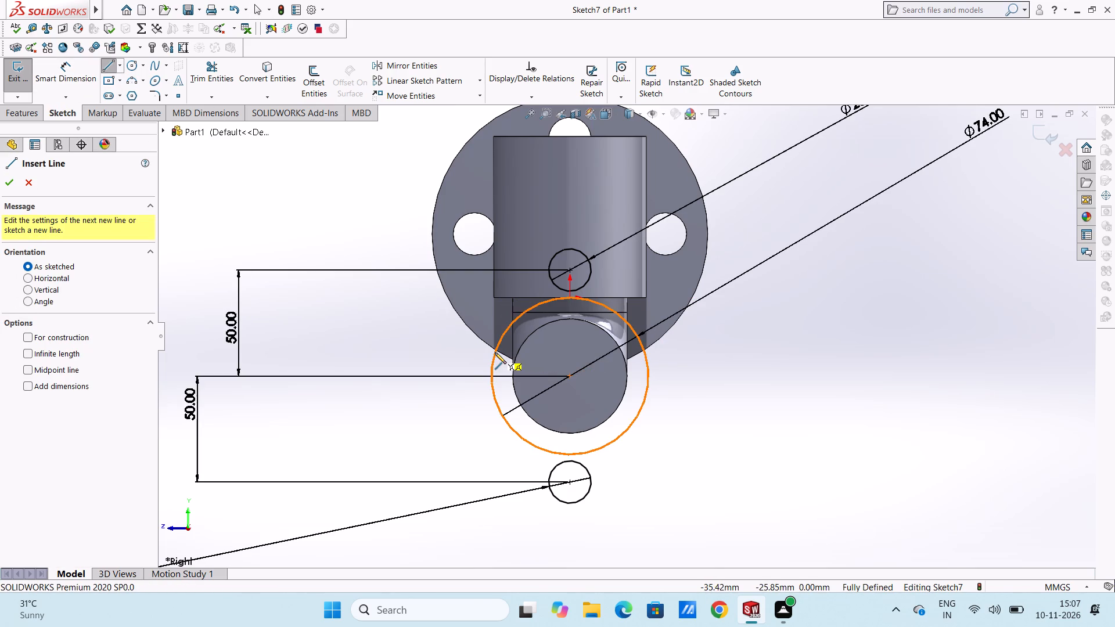
{"action": "left_click", "coordinate": [492, 358]}
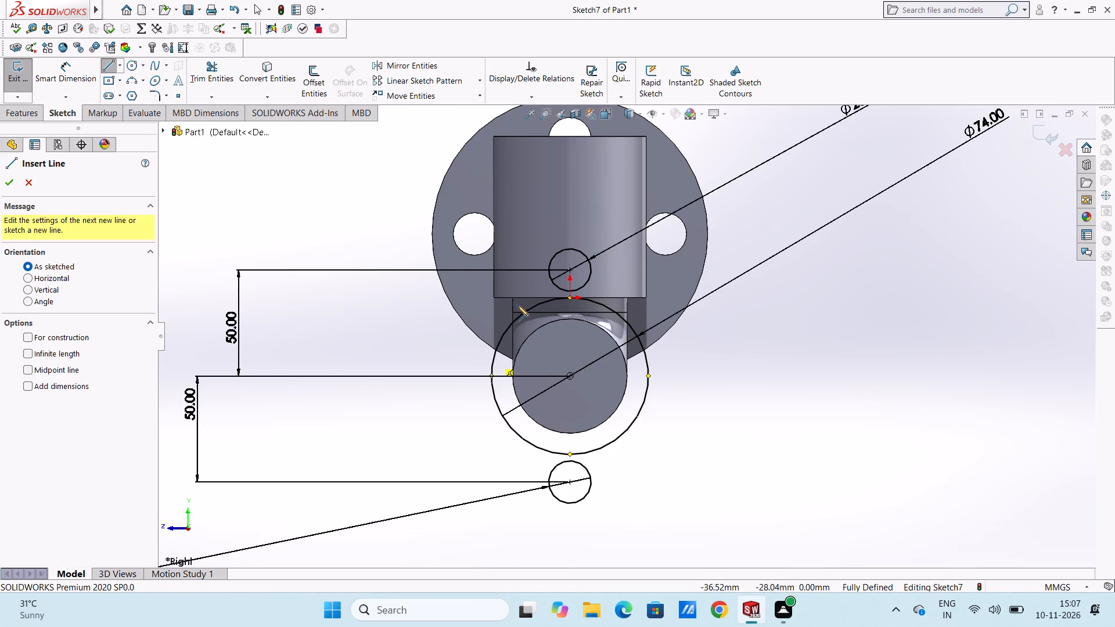
{"action": "left_click", "coordinate": [553, 259]}
{"action": "right_click", "coordinate": [742, 152]}
{"action": "left_click", "coordinate": [758, 161]}
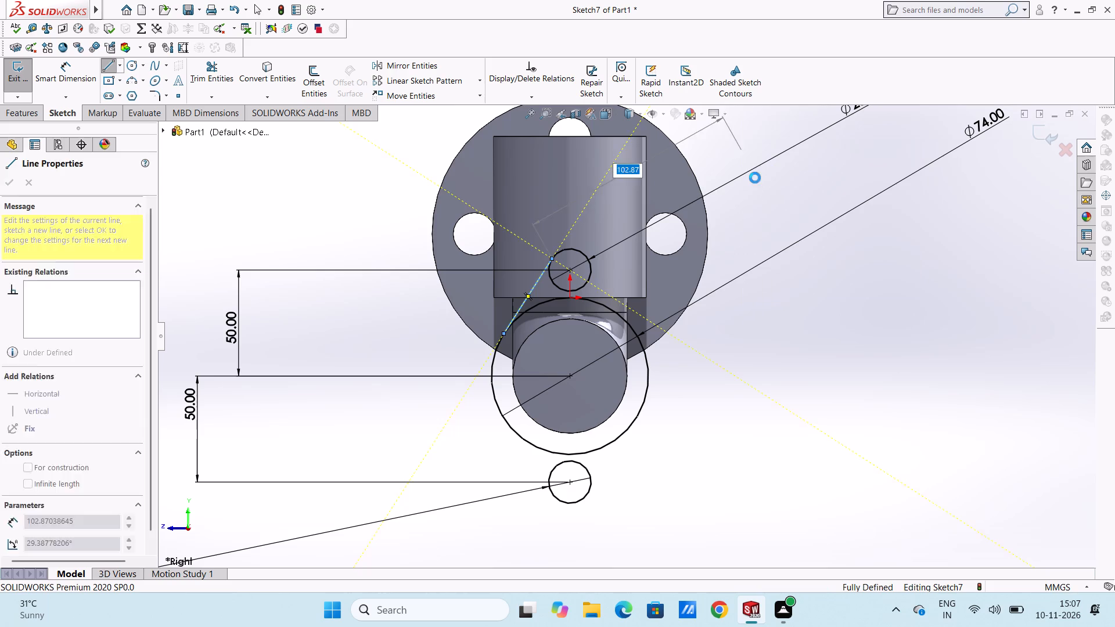
{"action": "left_click", "coordinate": [754, 202]}
{"action": "left_click", "coordinate": [106, 70]}
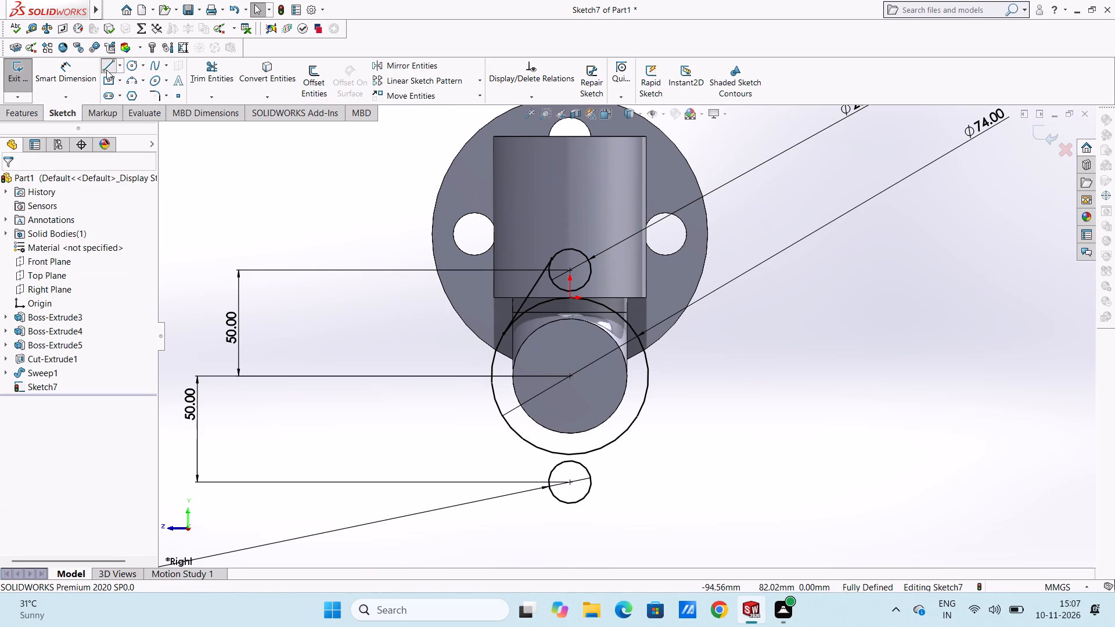
{"action": "left_click", "coordinate": [646, 354]}
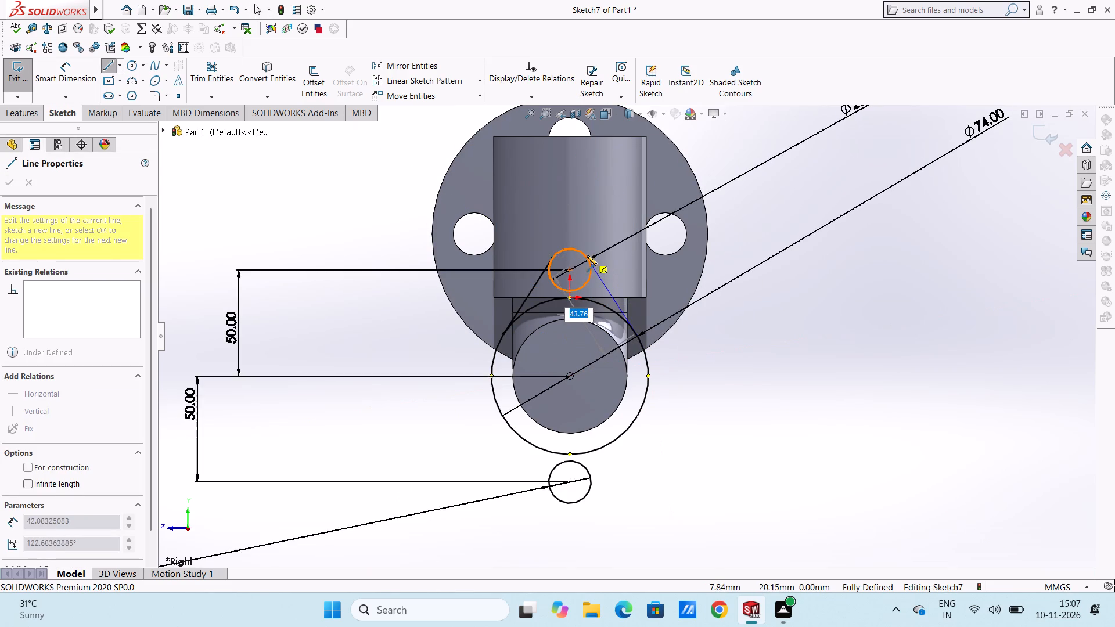
{"action": "left_click", "coordinate": [587, 257]}
{"action": "right_click", "coordinate": [754, 197]}
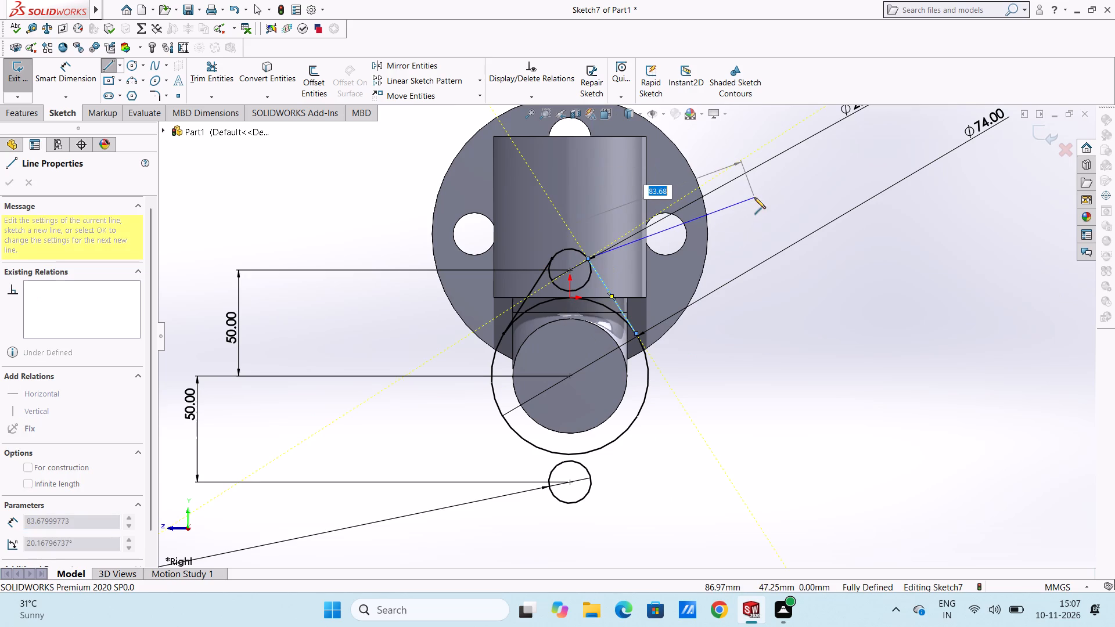
{"action": "left_click", "coordinate": [762, 203]}
{"action": "left_click", "coordinate": [751, 212]}
Draw a line on each side joining the 74 mm circle to the lower small circle, following their tangents.
{"action": "scroll", "coordinate": [699, 361], "scroll_direction": "up", "scroll_amount": 2}
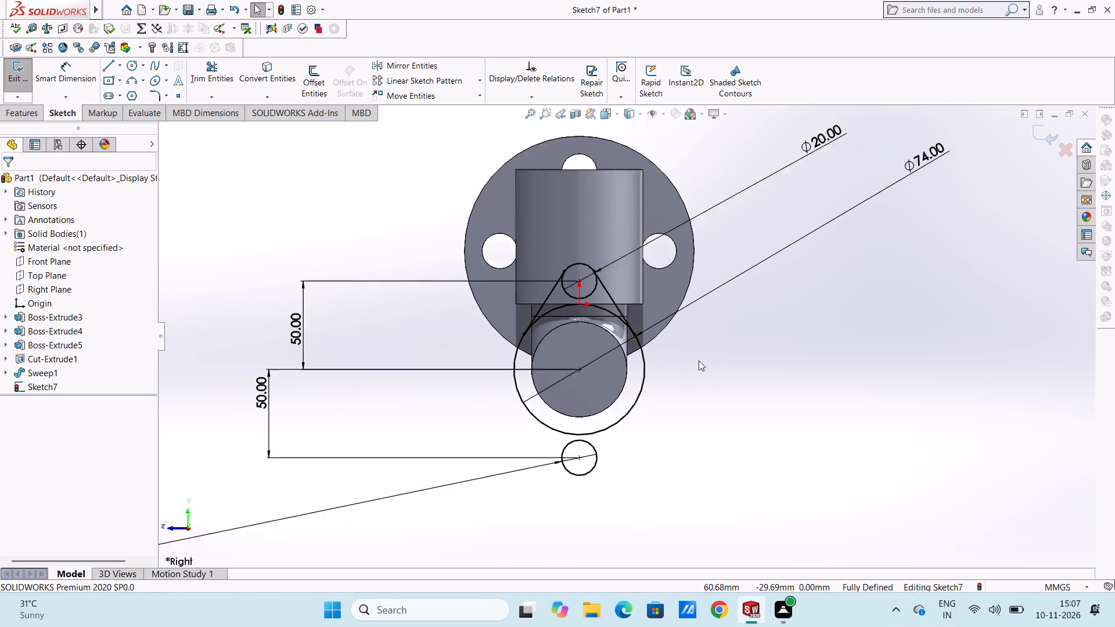
{"action": "scroll", "coordinate": [699, 361], "scroll_direction": "up", "scroll_amount": 2}
{"action": "scroll", "coordinate": [616, 419], "scroll_direction": "down", "scroll_amount": 2}
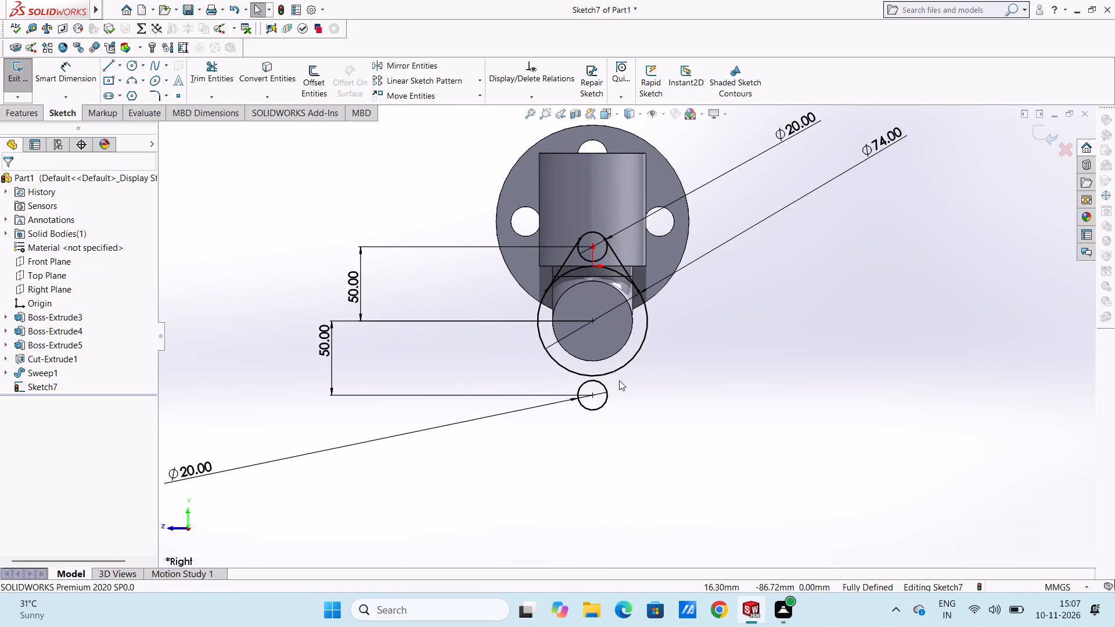
{"action": "scroll", "coordinate": [617, 308], "scroll_direction": "down", "scroll_amount": 3}
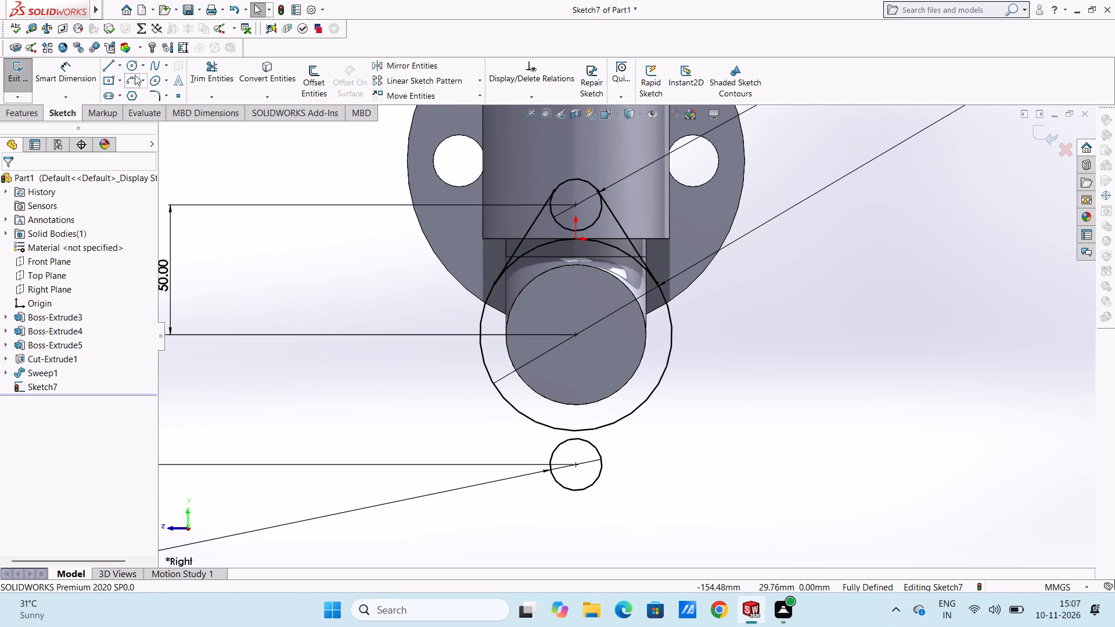
{"action": "left_click", "coordinate": [111, 66]}
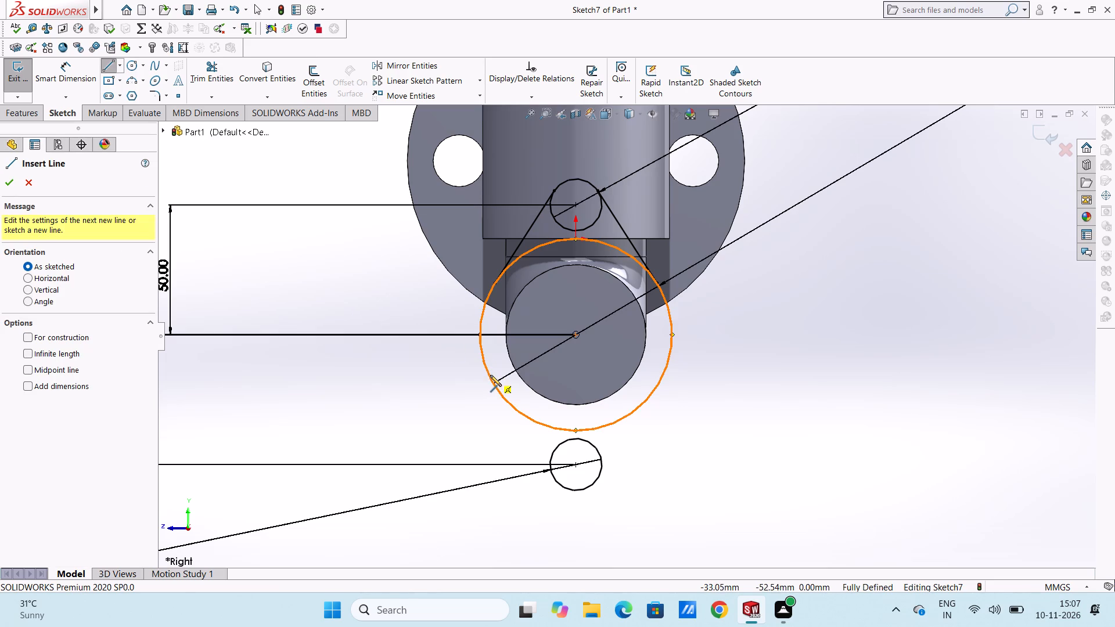
{"action": "left_click", "coordinate": [486, 372]}
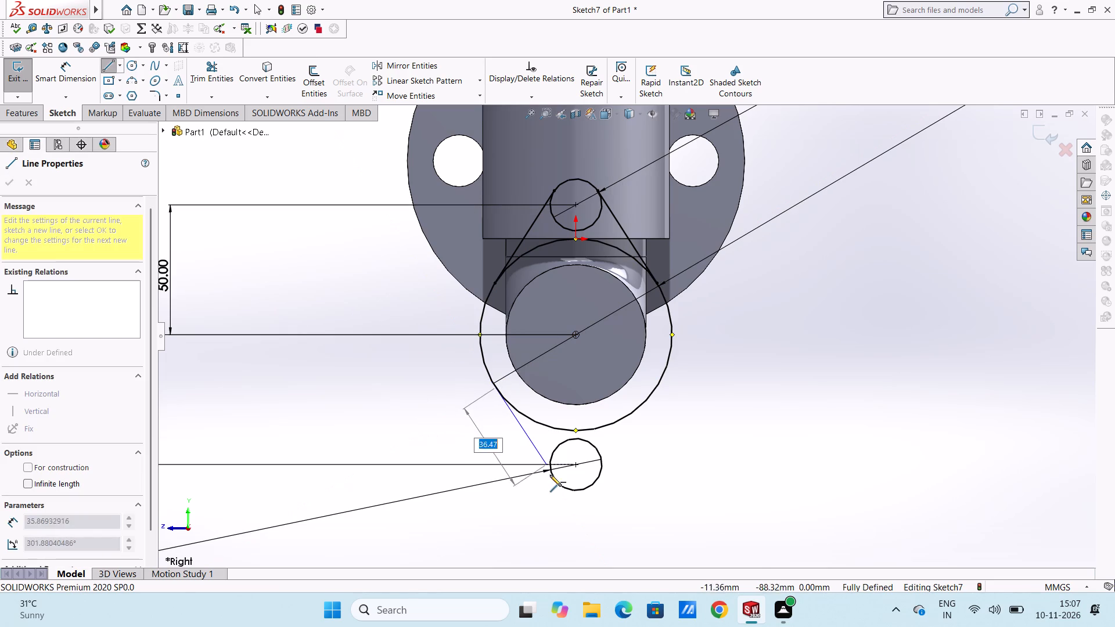
{"action": "left_click", "coordinate": [556, 481]}
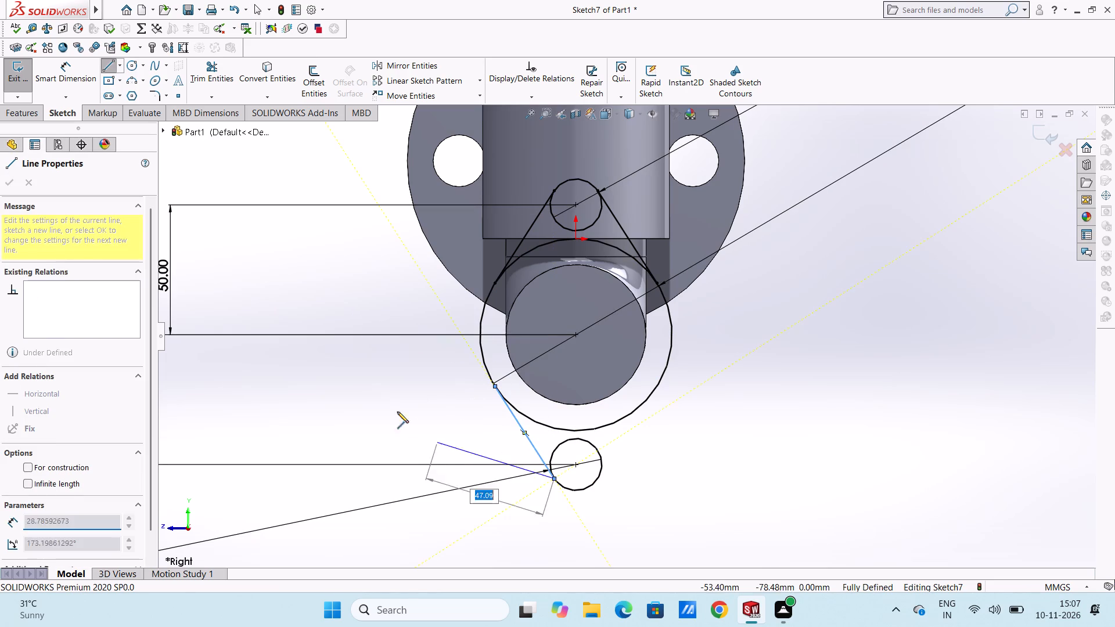
{"action": "right_click", "coordinate": [345, 361]}
{"action": "double_click", "coordinate": [370, 369]}
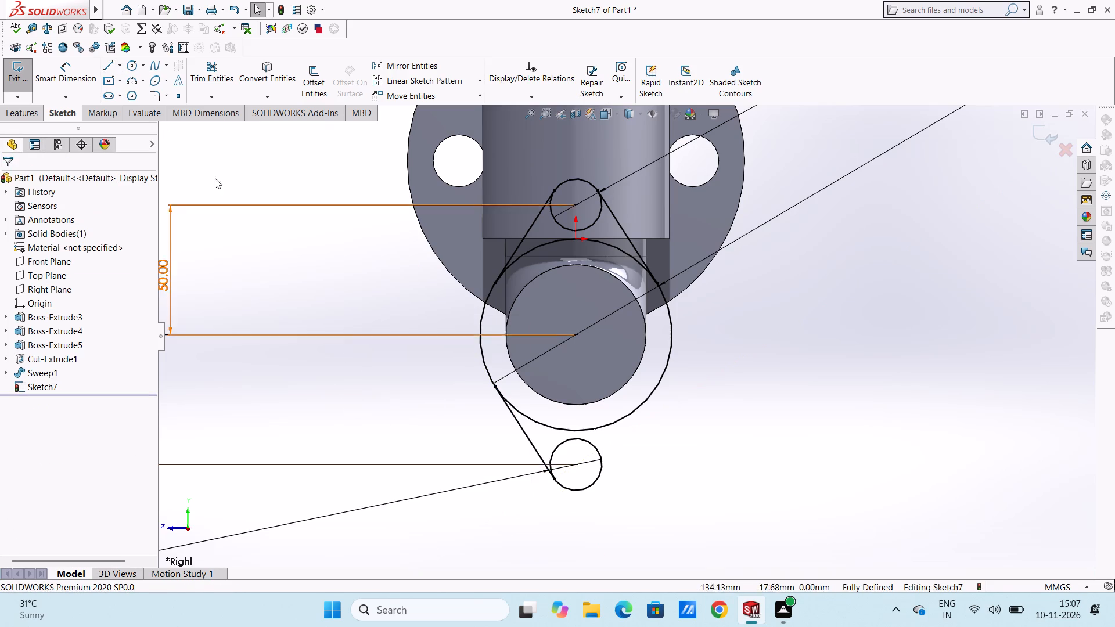
{"action": "left_click", "coordinate": [107, 64]}
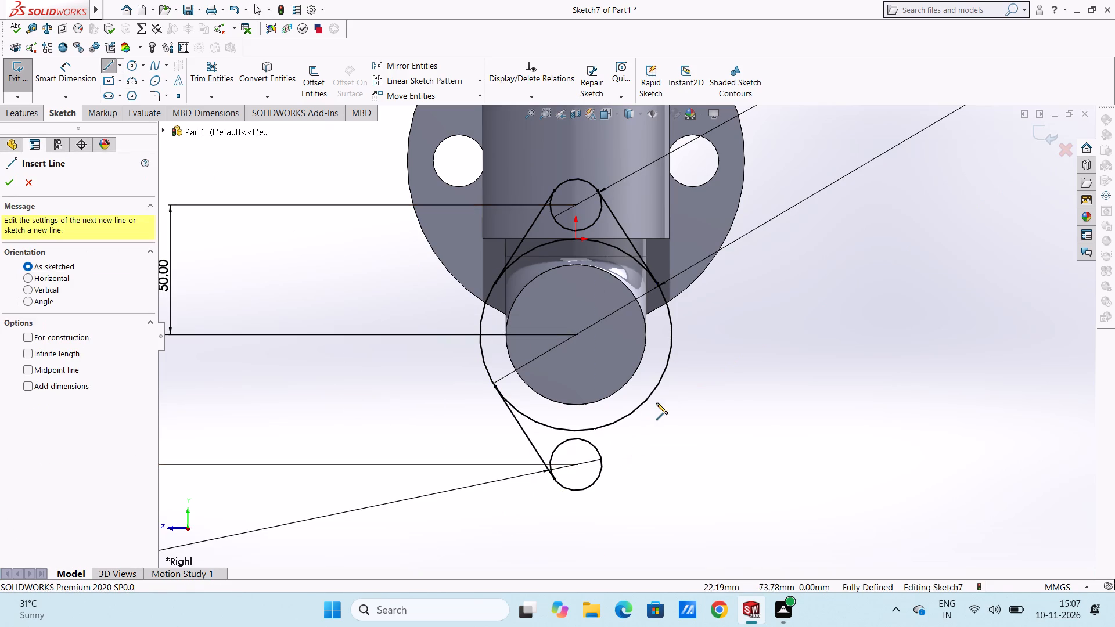
{"action": "left_click", "coordinate": [659, 387]}
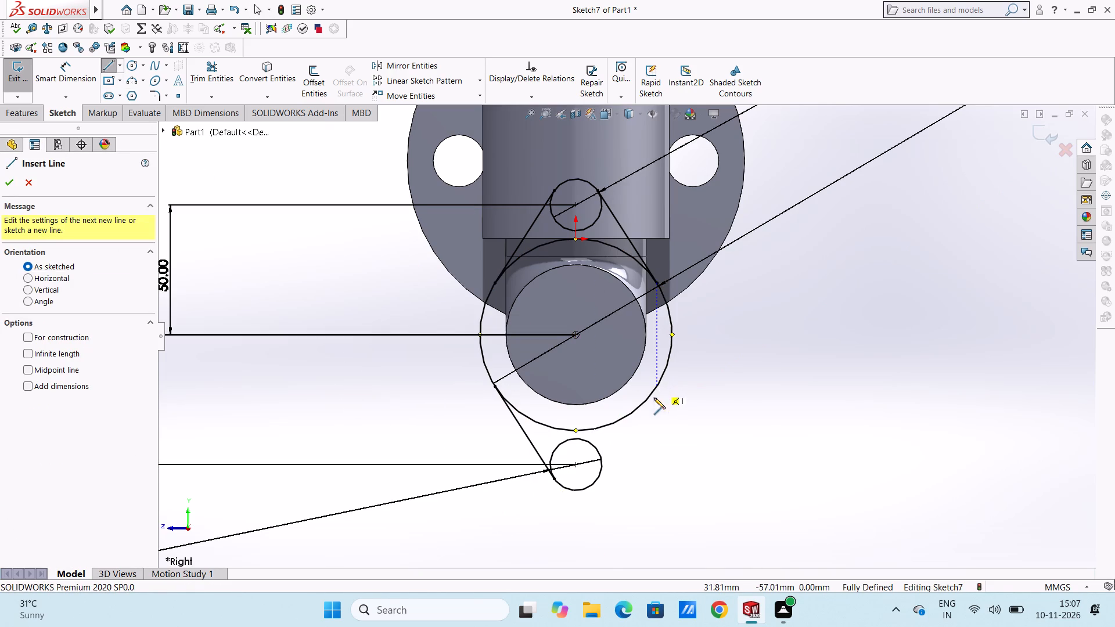
{"action": "left_click", "coordinate": [600, 477]}
{"action": "right_click", "coordinate": [774, 373]}
{"action": "double_click", "coordinate": [793, 381]}
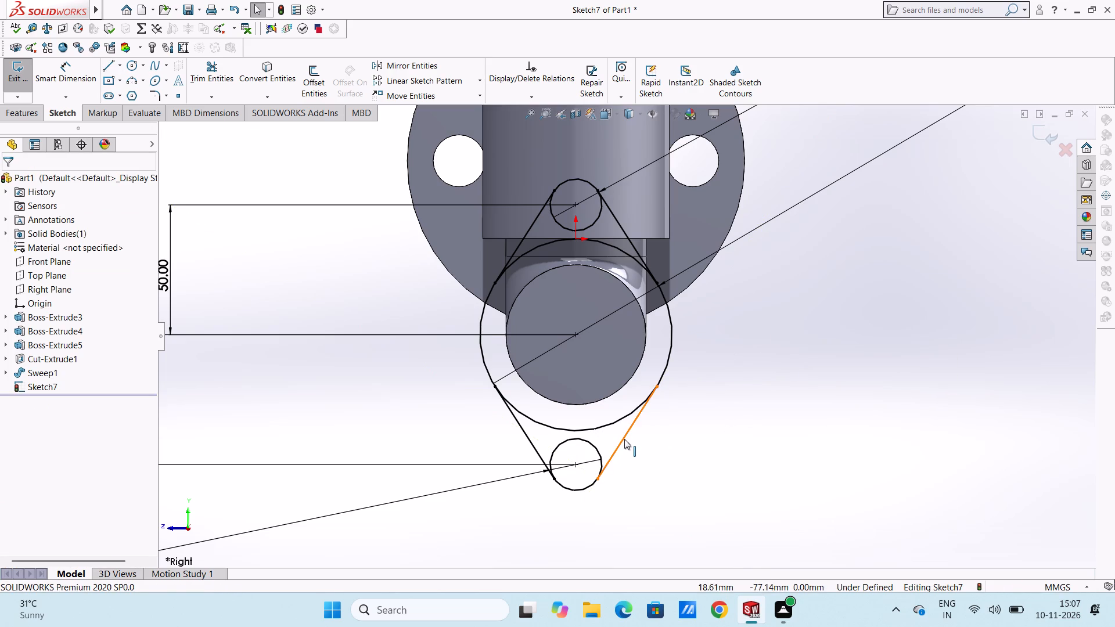
Make the lower line on the right side of the profile tangent to both the 74 mm circle and the lower small circle.
{"action": "left_click", "coordinate": [624, 439]}
{"action": "left_click", "coordinate": [618, 420], "text": "ctrl"}
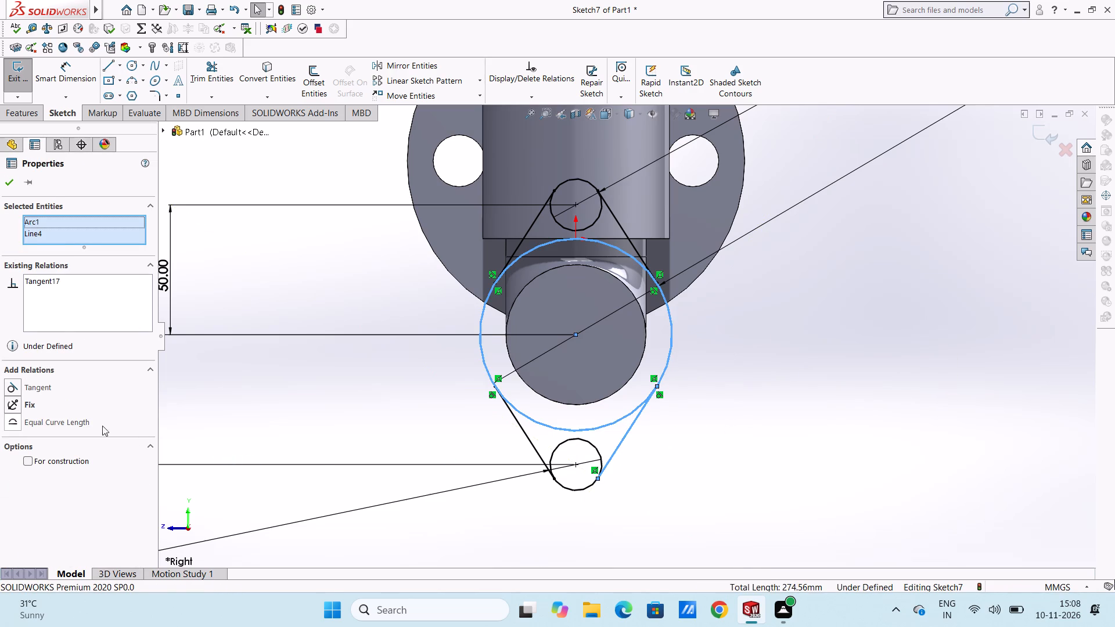
{"action": "left_click", "coordinate": [34, 385]}
{"action": "left_click", "coordinate": [299, 398]}
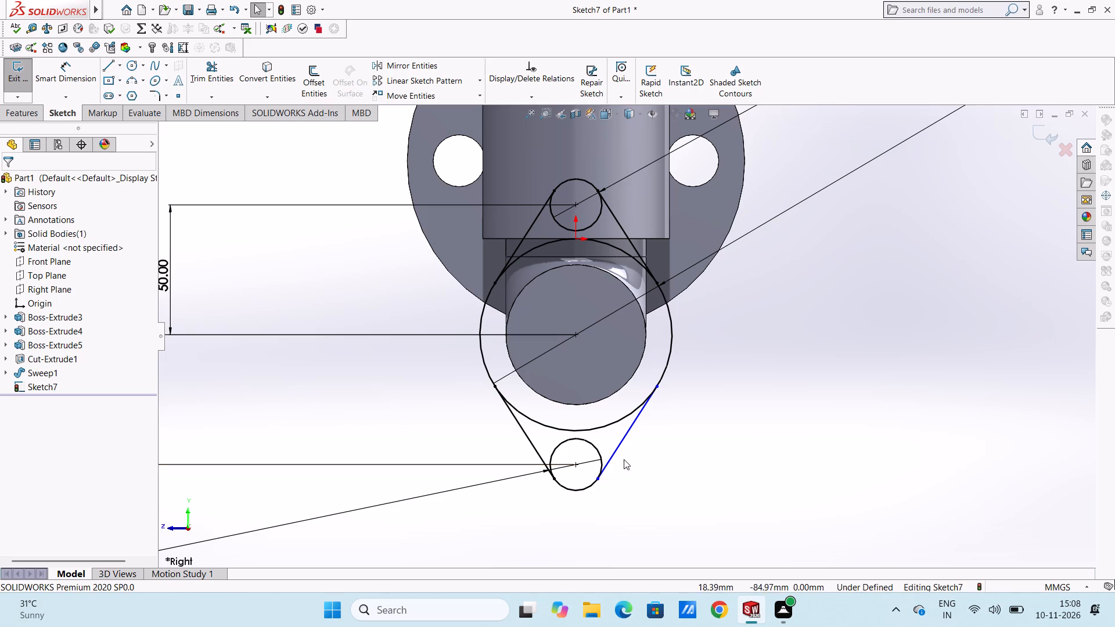
{"action": "left_click", "coordinate": [618, 450]}
{"action": "left_click", "coordinate": [593, 443], "text": "ctrl"}
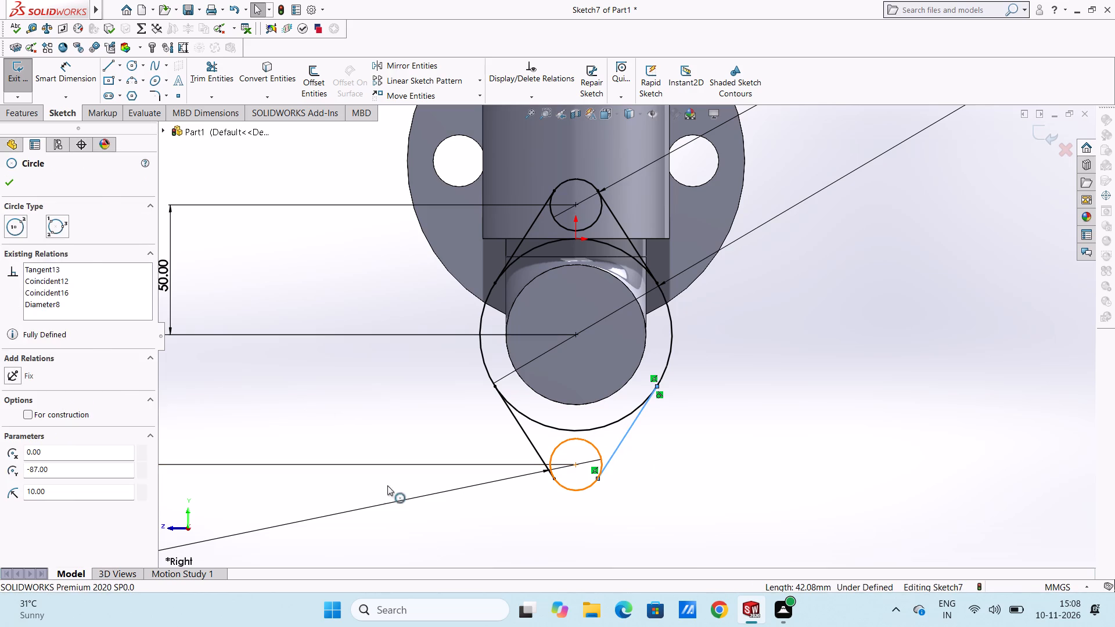
{"action": "left_click", "coordinate": [10, 385]}
{"action": "left_click", "coordinate": [358, 401]}
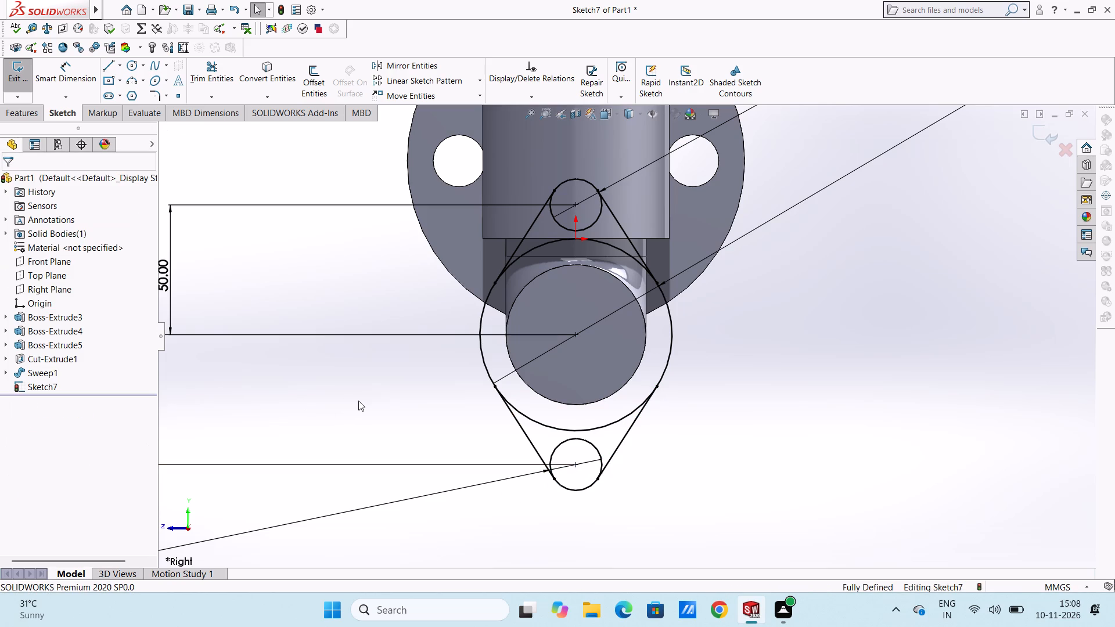
Trim away the upper and lower arcs of the 74 mm circle that lie between the tangent lines.
{"action": "left_click", "coordinate": [209, 68]}
{"action": "left_click", "coordinate": [552, 241]}
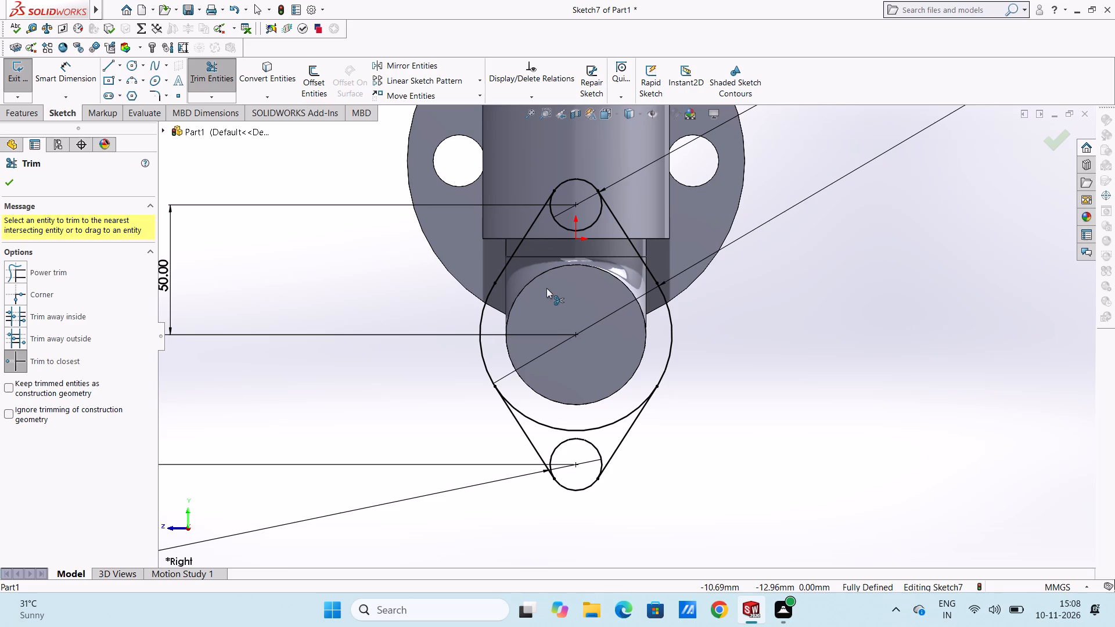
{"action": "left_click", "coordinate": [534, 423]}
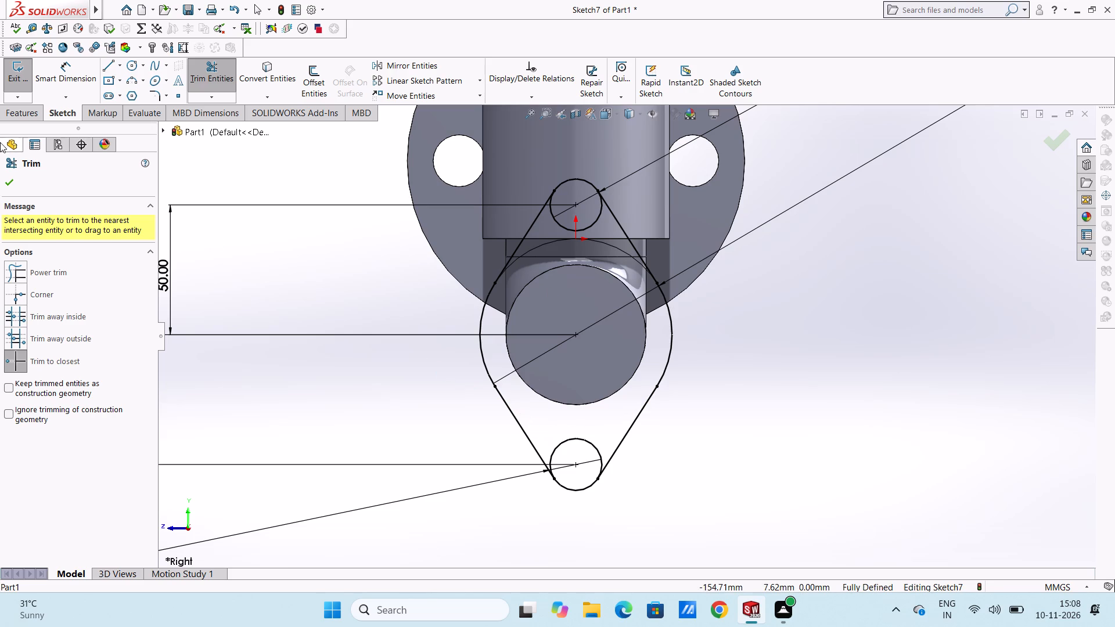
{"action": "left_click", "coordinate": [10, 182]}
{"action": "left_click", "coordinate": [247, 243]}
Set the upper small circle's diameter to 40 mm.
{"action": "middle_click_drag", "start_coordinate": [316, 263], "coordinate": [327, 268]}
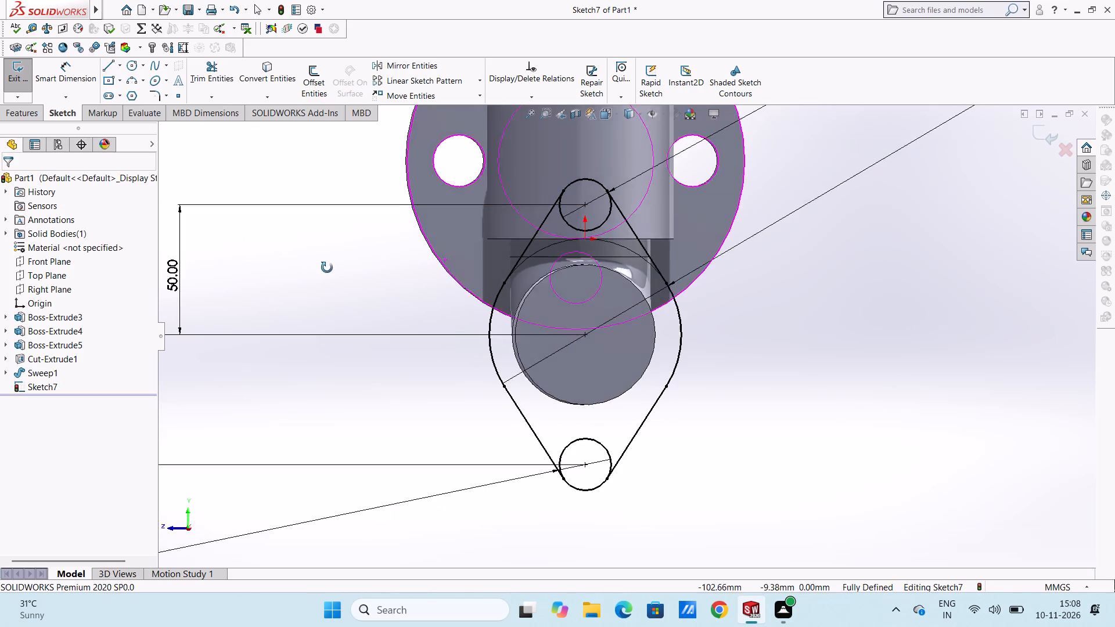
{"action": "middle_click_drag", "start_coordinate": [327, 268], "coordinate": [368, 293]}
{"action": "scroll", "coordinate": [1017, 279], "scroll_direction": "up", "scroll_amount": 2}
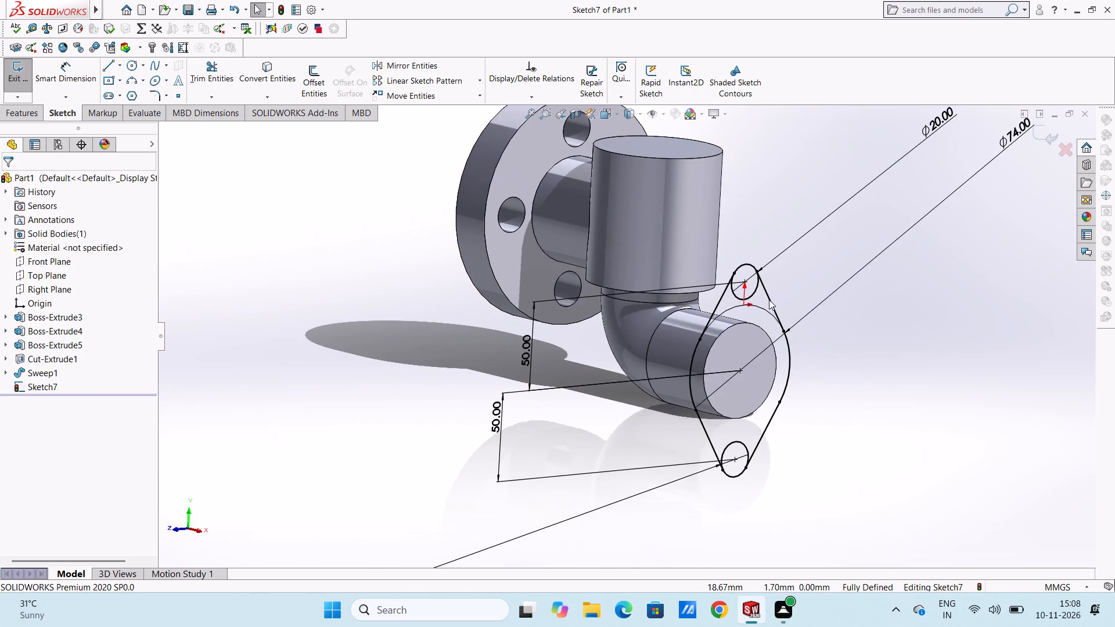
{"action": "scroll", "coordinate": [769, 300], "scroll_direction": "down", "scroll_amount": 2}
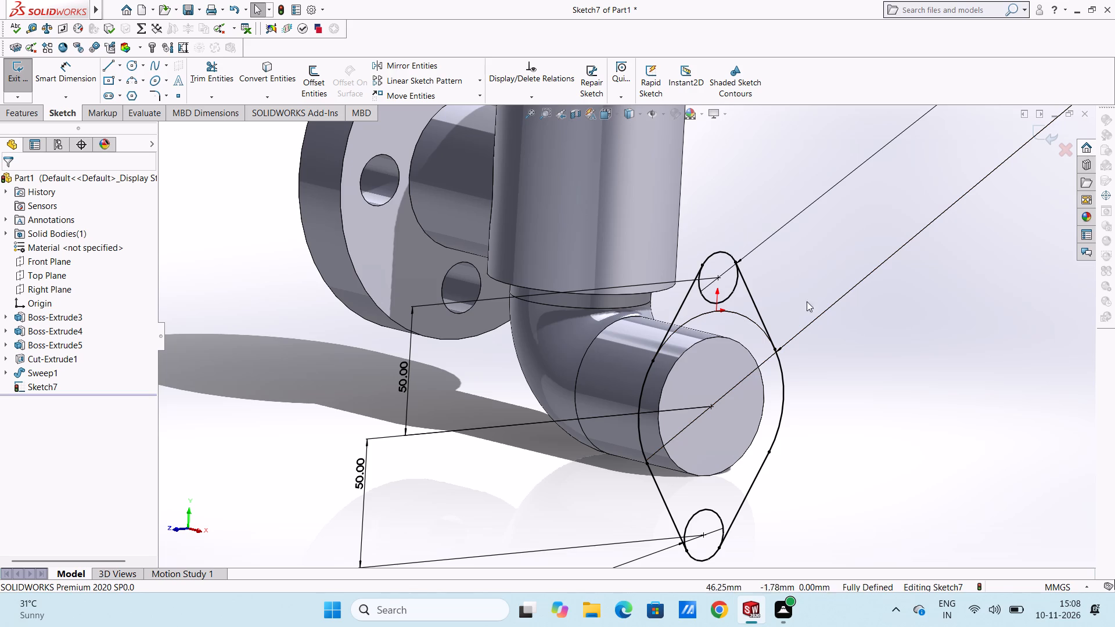
{"action": "middle_click_drag", "start_coordinate": [785, 249], "coordinate": [802, 241]}
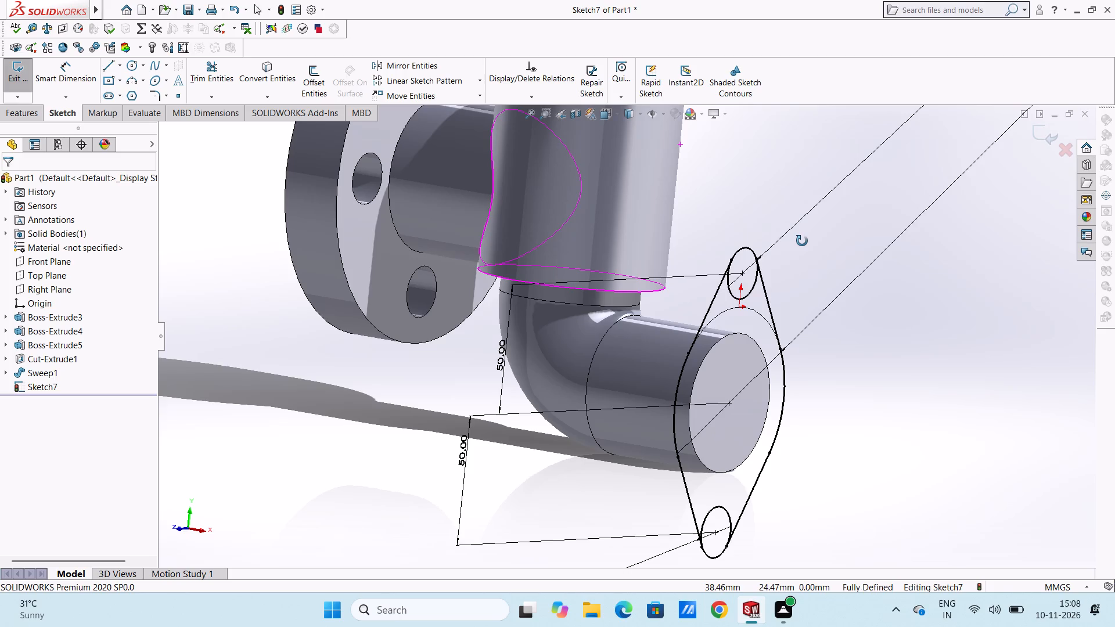
{"action": "middle_click_drag", "start_coordinate": [802, 241], "coordinate": [774, 244]}
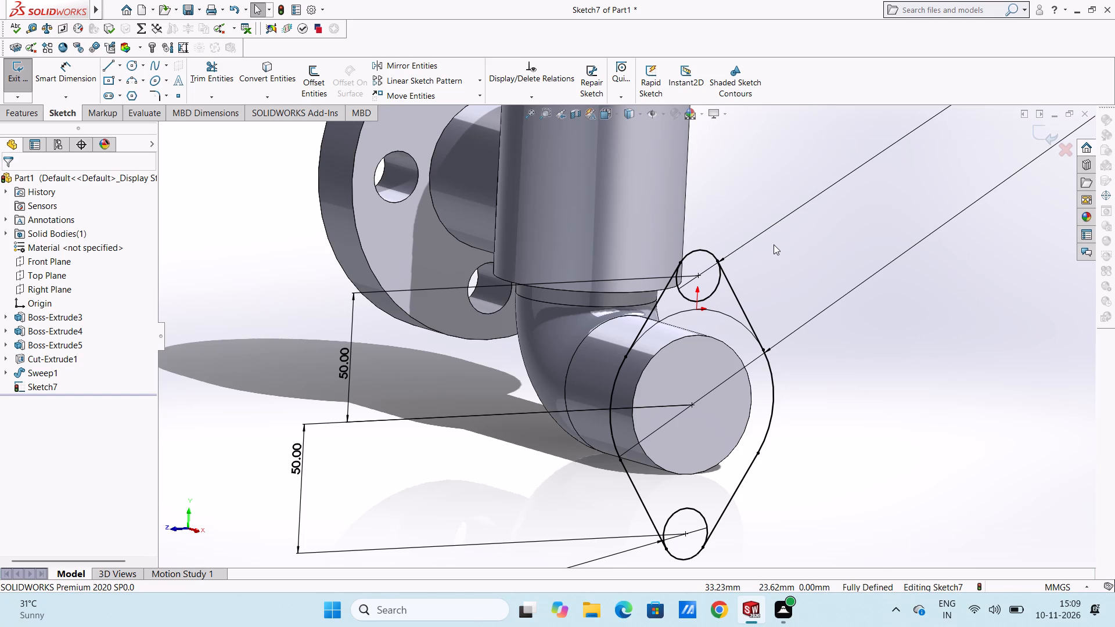
{"action": "scroll", "coordinate": [855, 240], "scroll_direction": "up", "scroll_amount": 4}
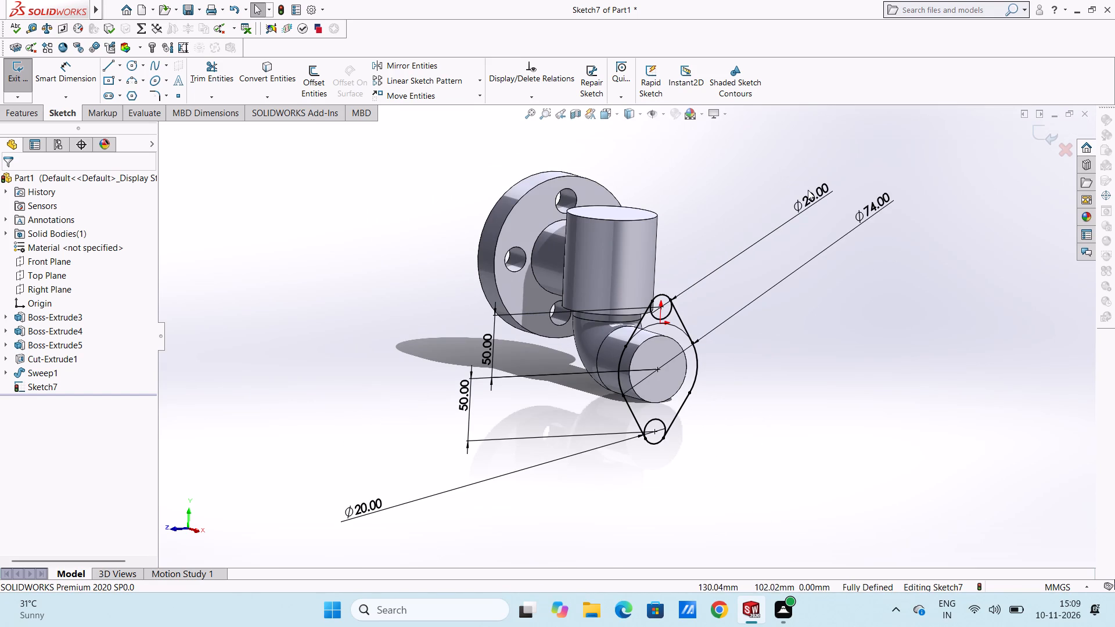
{"action": "left_click", "coordinate": [810, 194]}
{"action": "left_click", "coordinate": [810, 194]}
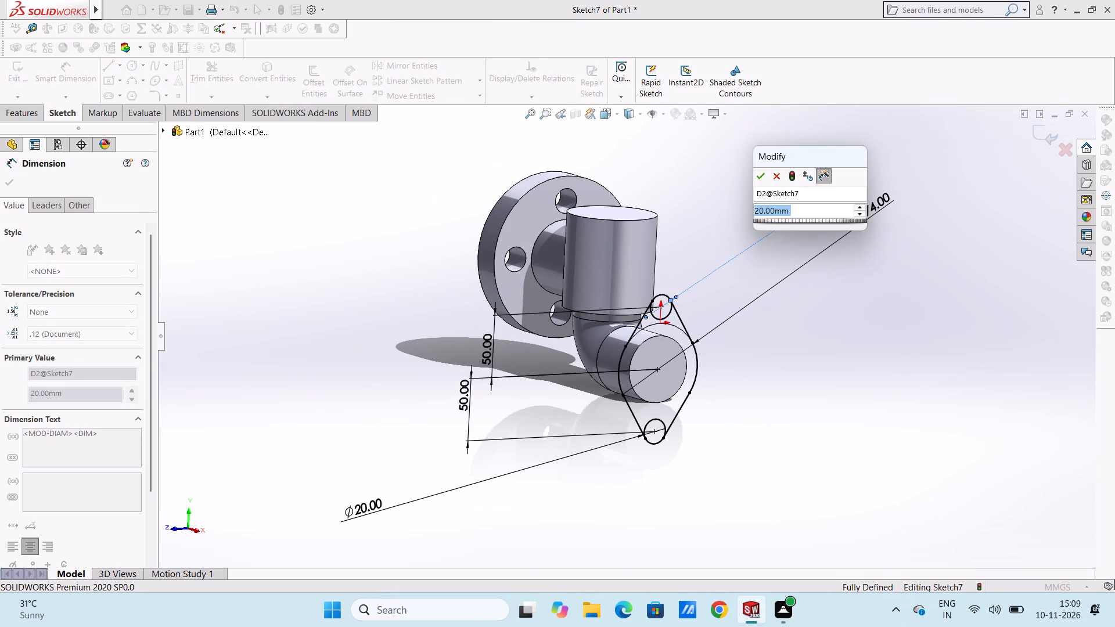
{"action": "type", "text": "40"}
{"action": "key", "text": "Return"}
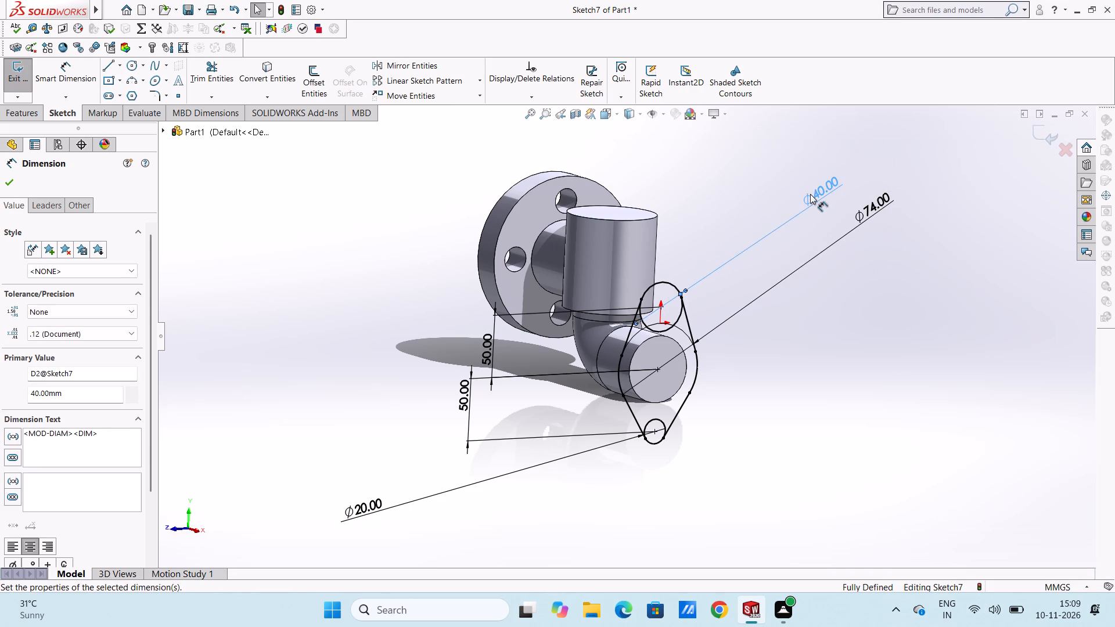
{"action": "left_click", "coordinate": [742, 204]}
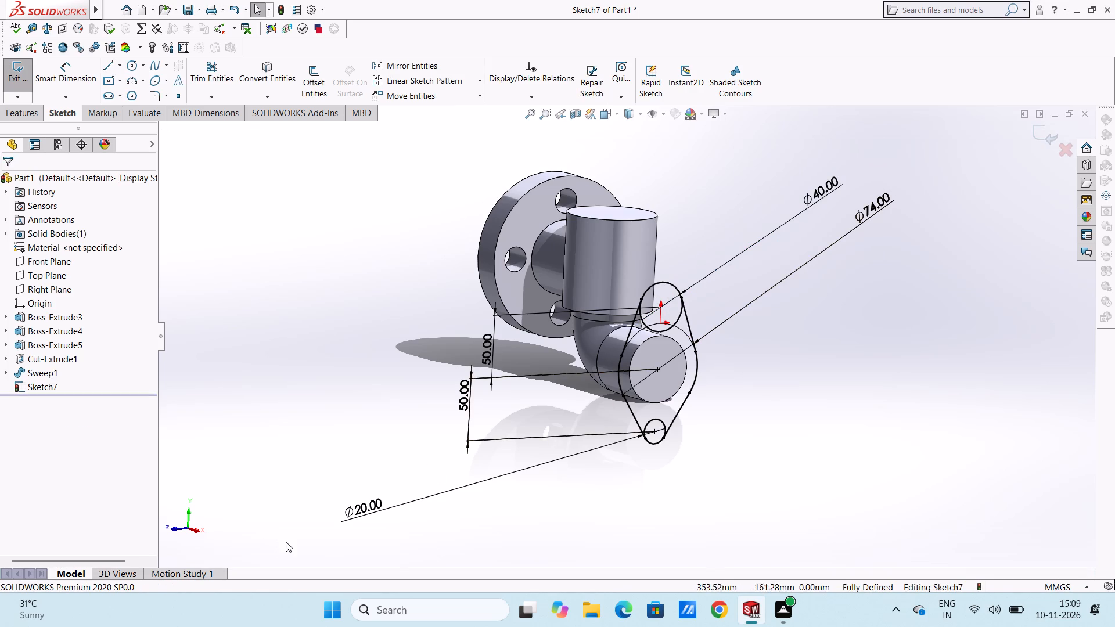
Set the lower small circle's diameter to 40 mm.
{"action": "double_click", "coordinate": [369, 502]}
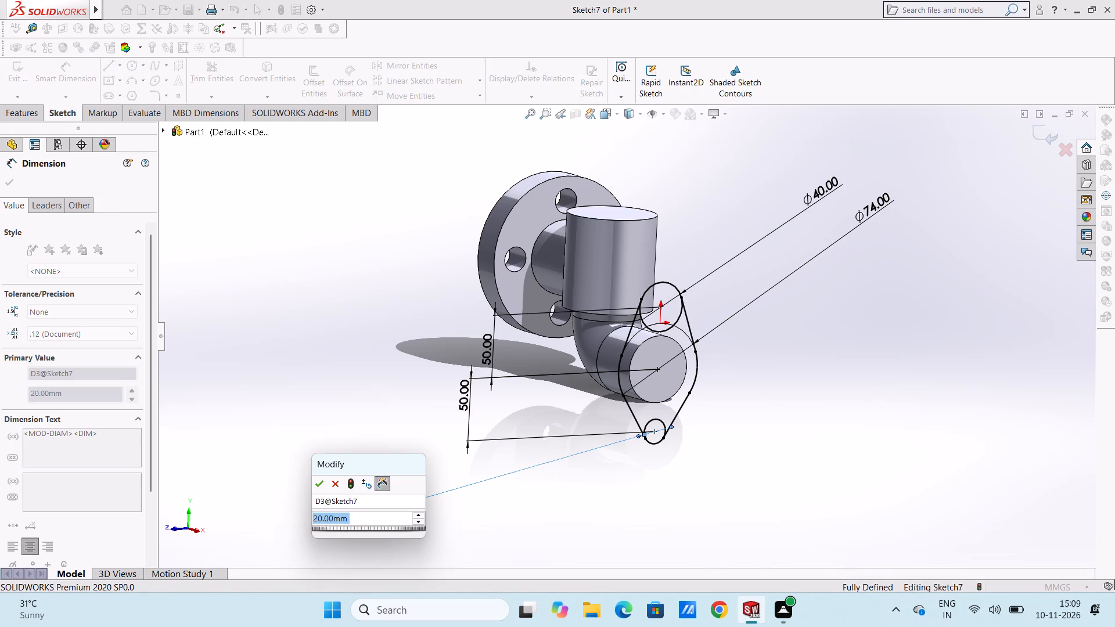
{"action": "type", "text": "40"}
{"action": "key", "text": "Return"}
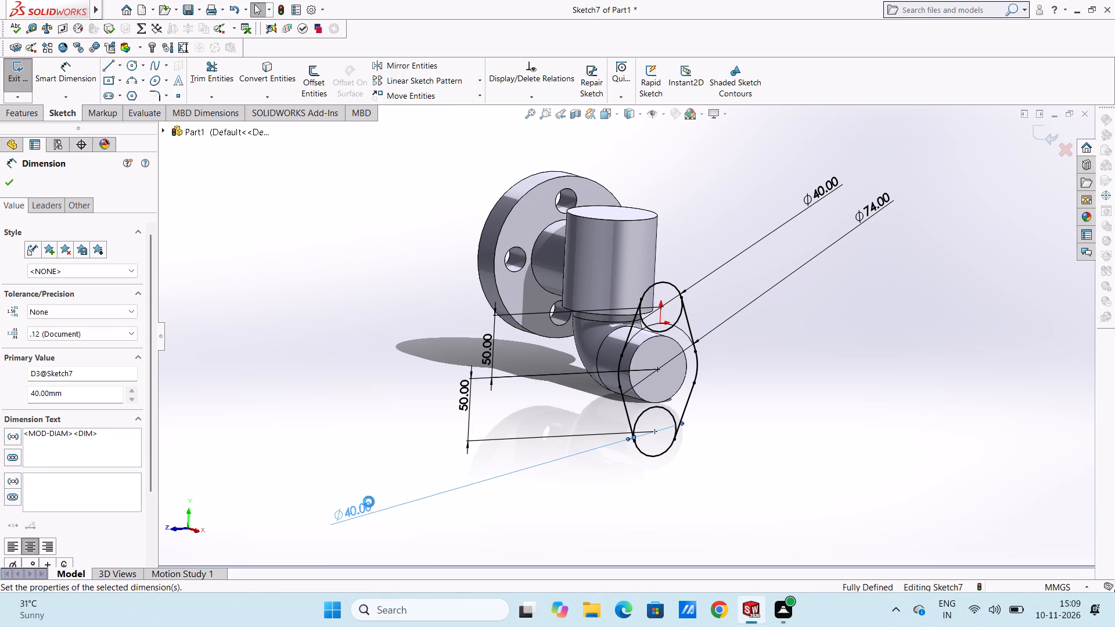
{"action": "left_click", "coordinate": [340, 384]}
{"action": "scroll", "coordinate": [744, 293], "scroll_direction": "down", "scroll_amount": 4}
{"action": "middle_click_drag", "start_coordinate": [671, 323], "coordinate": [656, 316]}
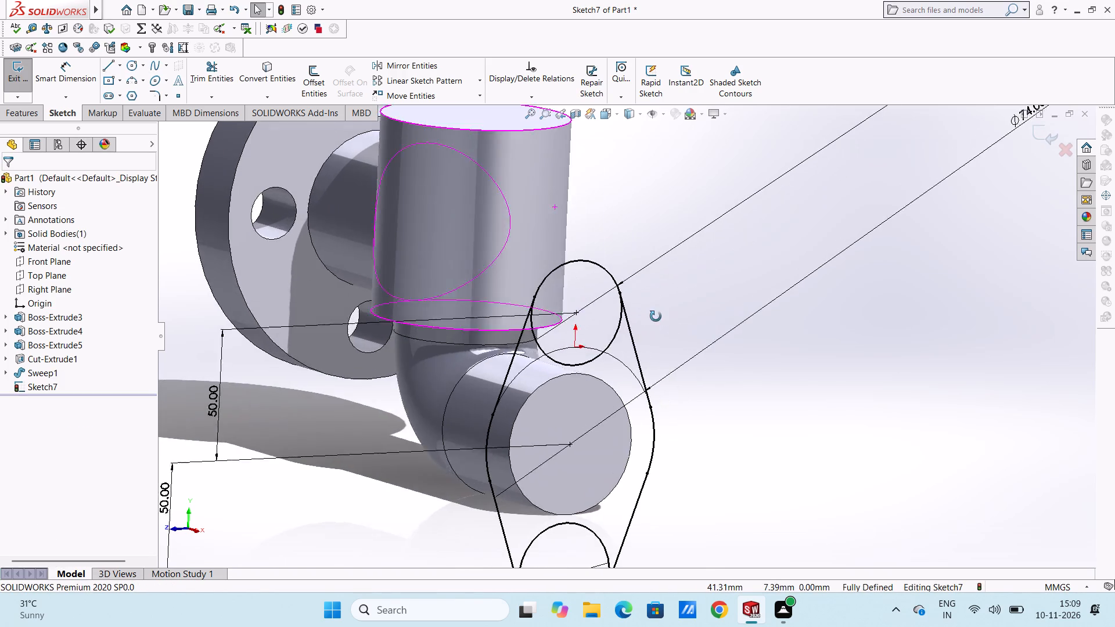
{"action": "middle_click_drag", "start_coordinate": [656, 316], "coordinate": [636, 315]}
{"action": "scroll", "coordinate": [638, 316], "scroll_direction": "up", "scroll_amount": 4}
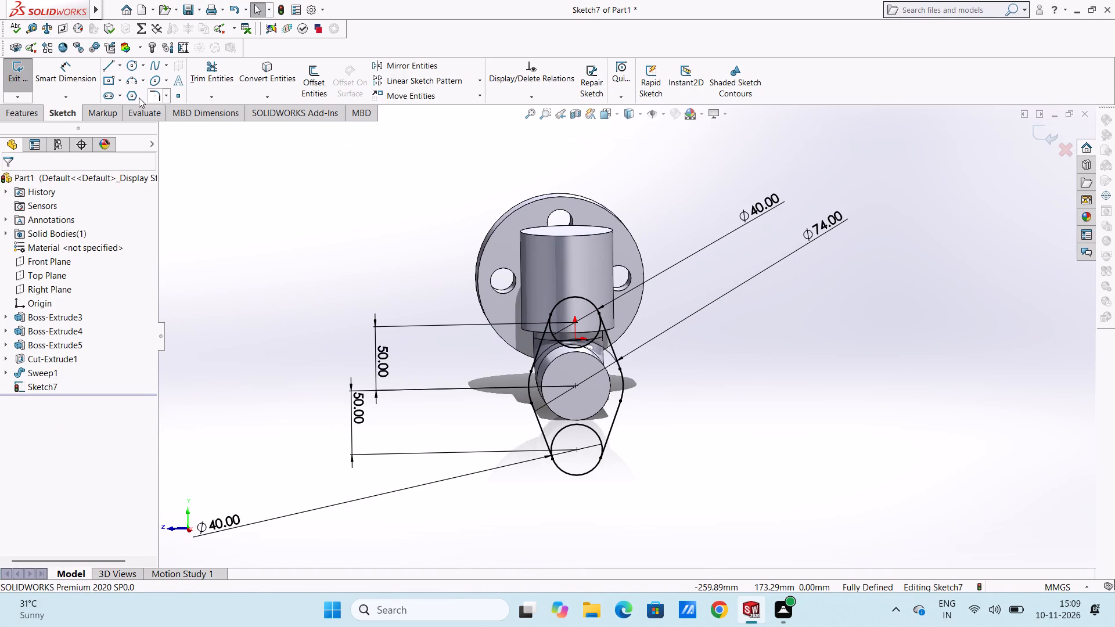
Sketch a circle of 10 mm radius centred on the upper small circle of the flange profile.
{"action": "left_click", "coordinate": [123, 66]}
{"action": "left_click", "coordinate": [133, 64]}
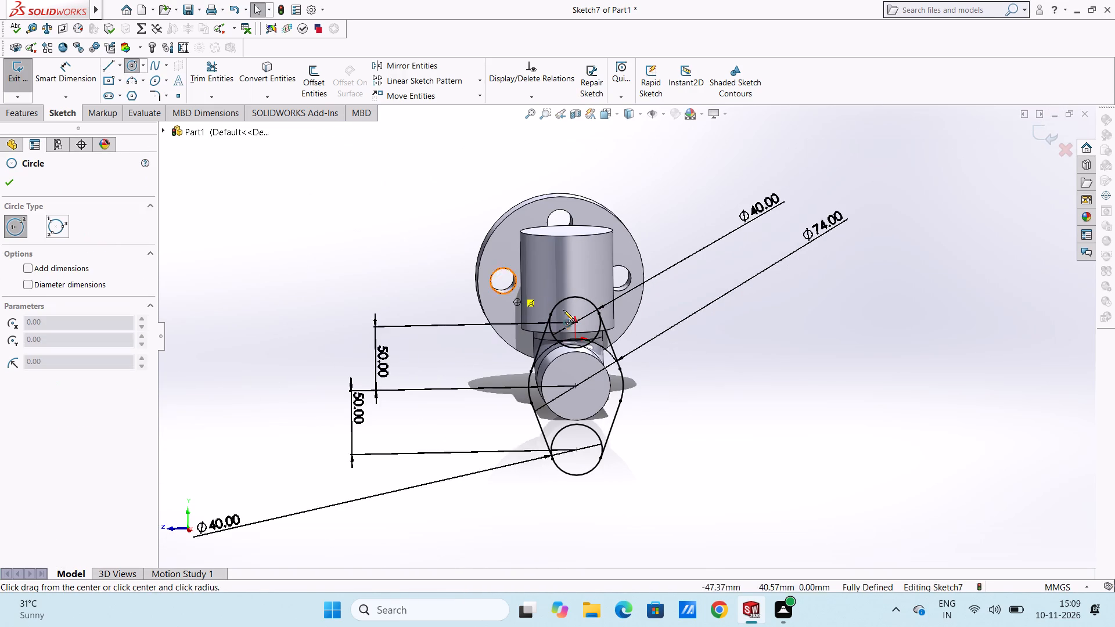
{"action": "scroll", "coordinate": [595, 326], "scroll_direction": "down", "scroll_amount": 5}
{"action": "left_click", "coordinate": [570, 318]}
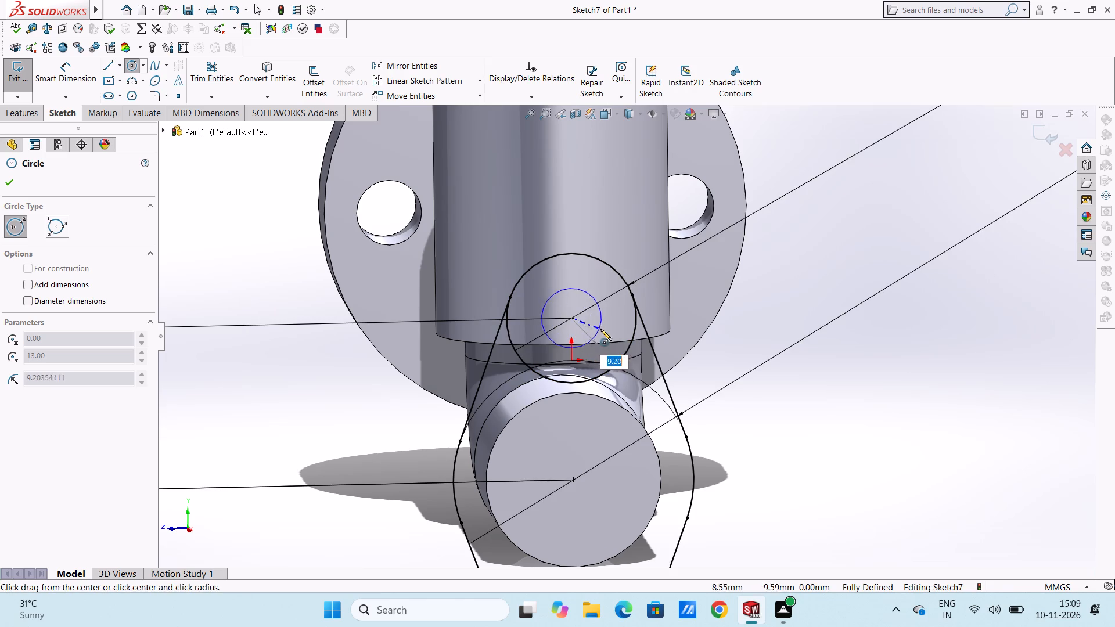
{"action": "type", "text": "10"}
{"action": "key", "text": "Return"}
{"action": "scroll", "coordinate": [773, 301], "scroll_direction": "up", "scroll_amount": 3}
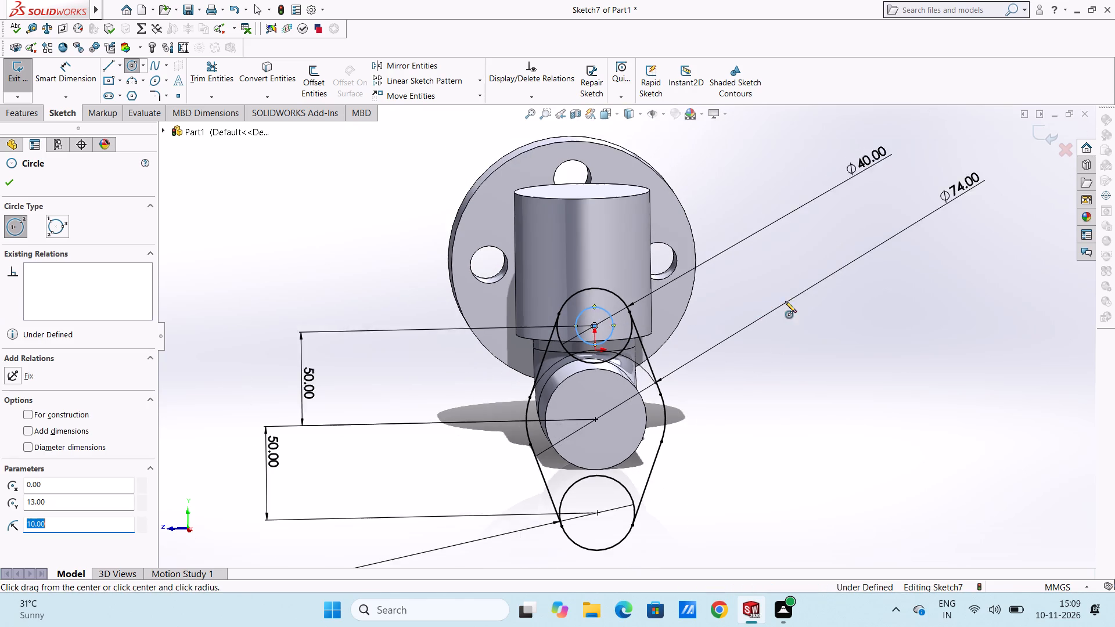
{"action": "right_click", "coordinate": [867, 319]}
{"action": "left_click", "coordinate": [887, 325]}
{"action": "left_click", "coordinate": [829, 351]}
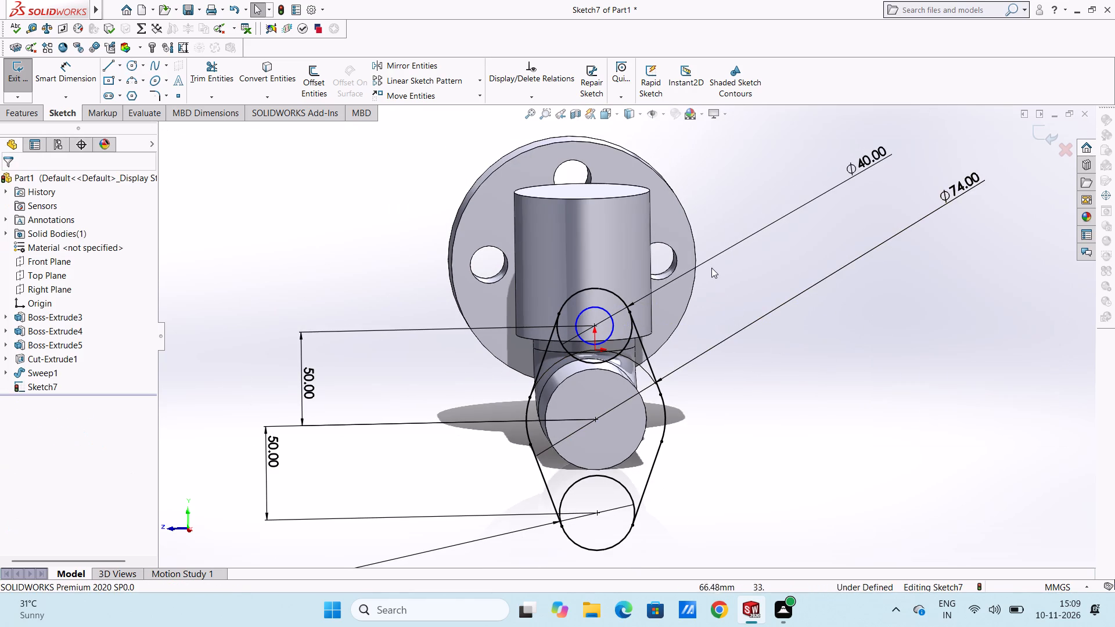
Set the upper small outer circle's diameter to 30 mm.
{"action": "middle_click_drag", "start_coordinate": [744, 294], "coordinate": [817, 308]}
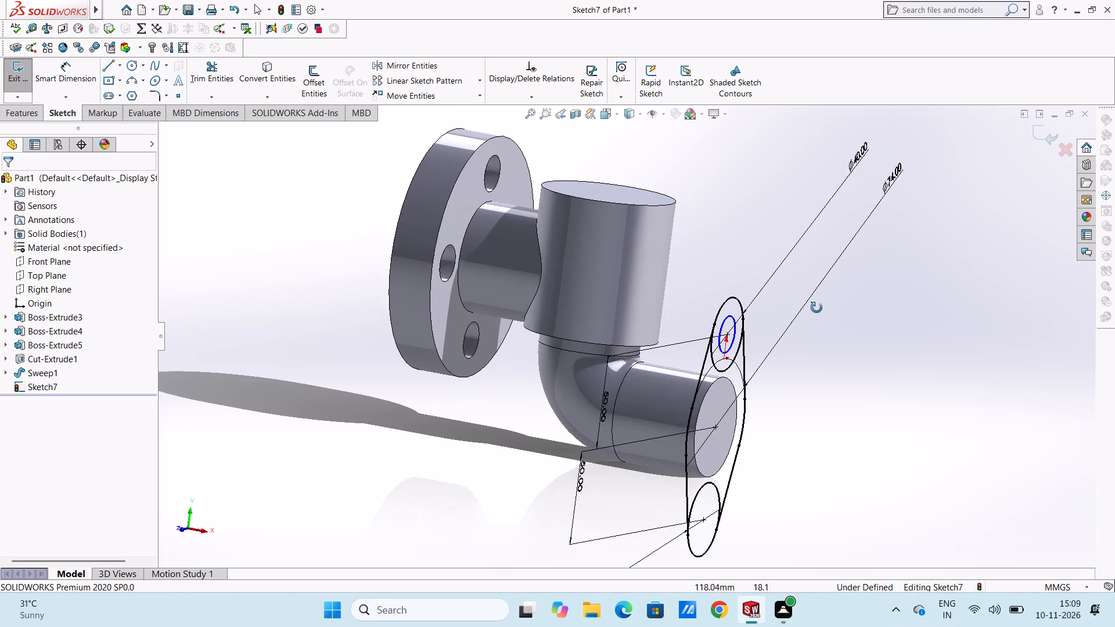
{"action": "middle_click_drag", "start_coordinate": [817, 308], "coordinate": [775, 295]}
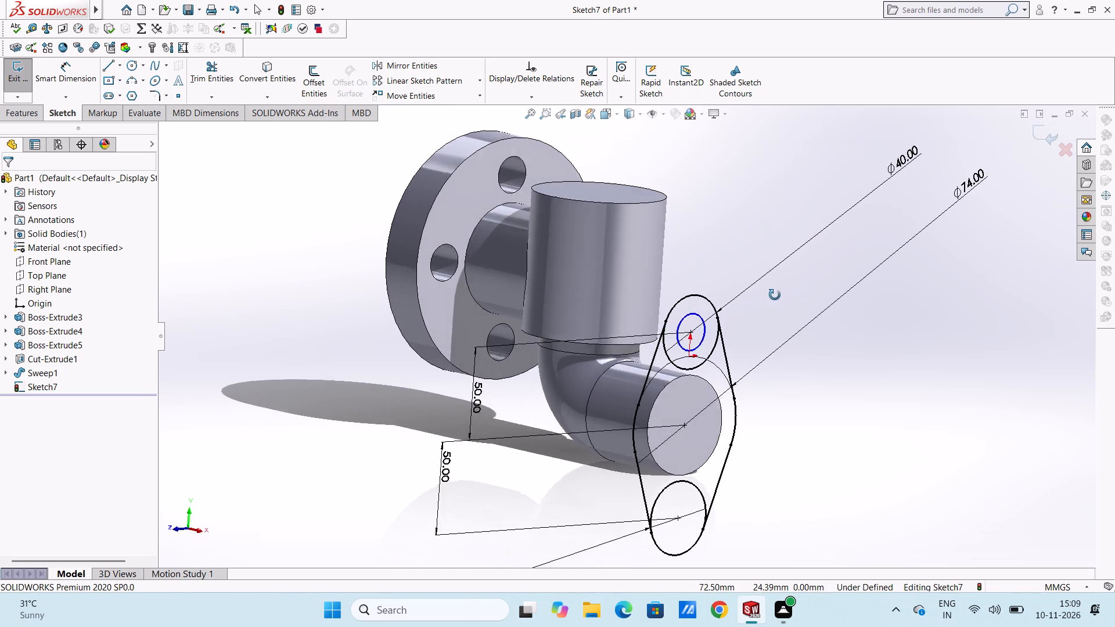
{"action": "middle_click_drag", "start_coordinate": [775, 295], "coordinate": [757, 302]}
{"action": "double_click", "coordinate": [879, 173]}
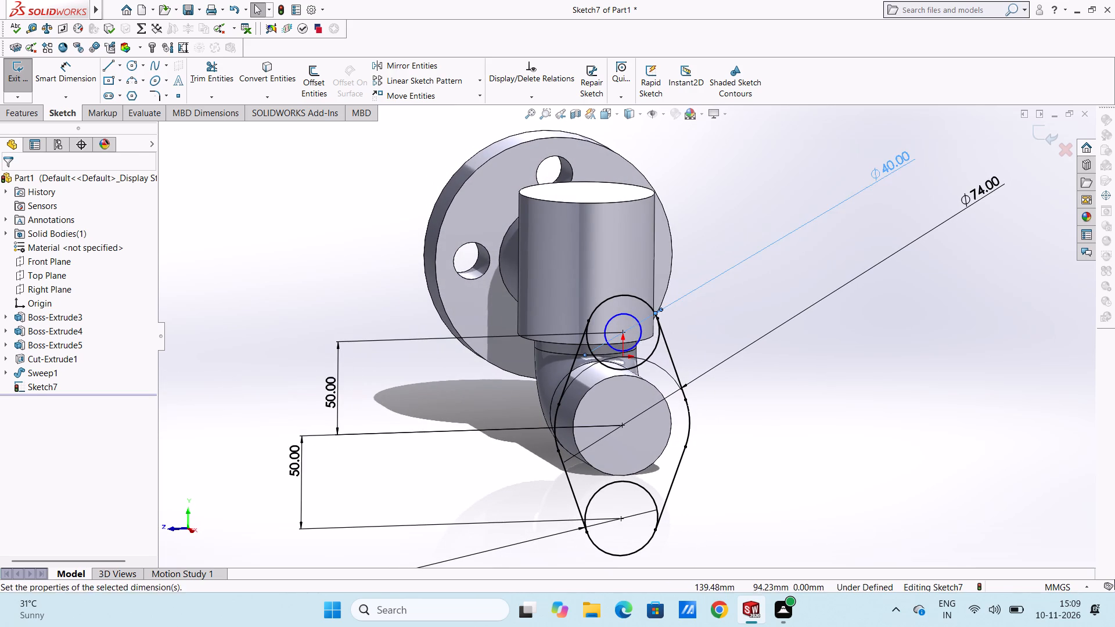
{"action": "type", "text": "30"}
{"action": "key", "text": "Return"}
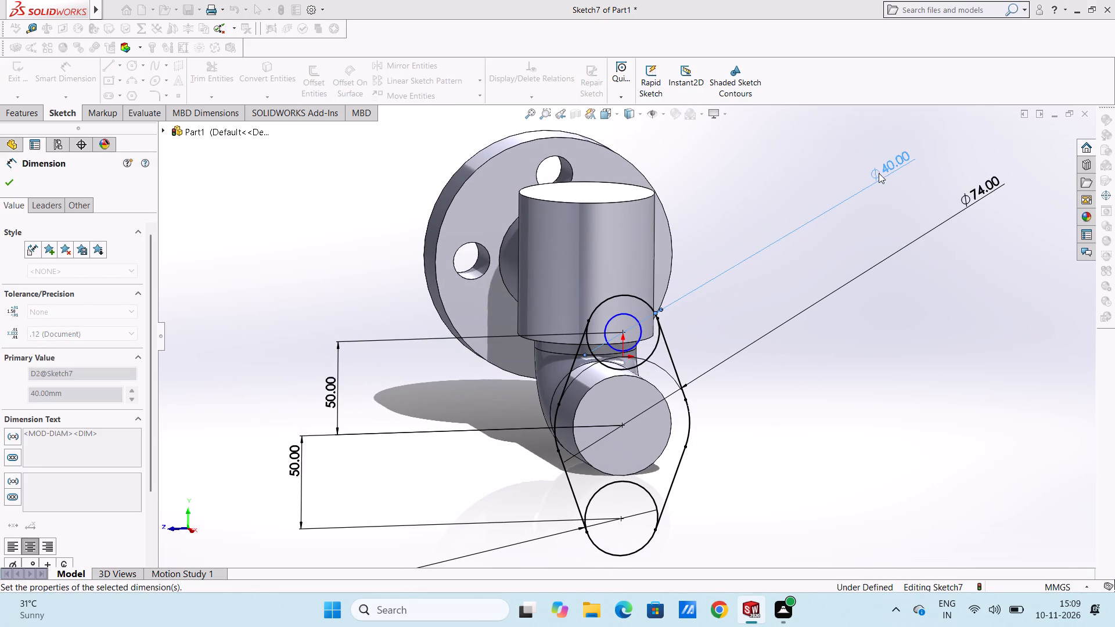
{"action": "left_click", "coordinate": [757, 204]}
Set the upper small outer circle's diameter to 35 mm.
{"action": "middle_click_drag", "start_coordinate": [786, 219], "coordinate": [804, 219]}
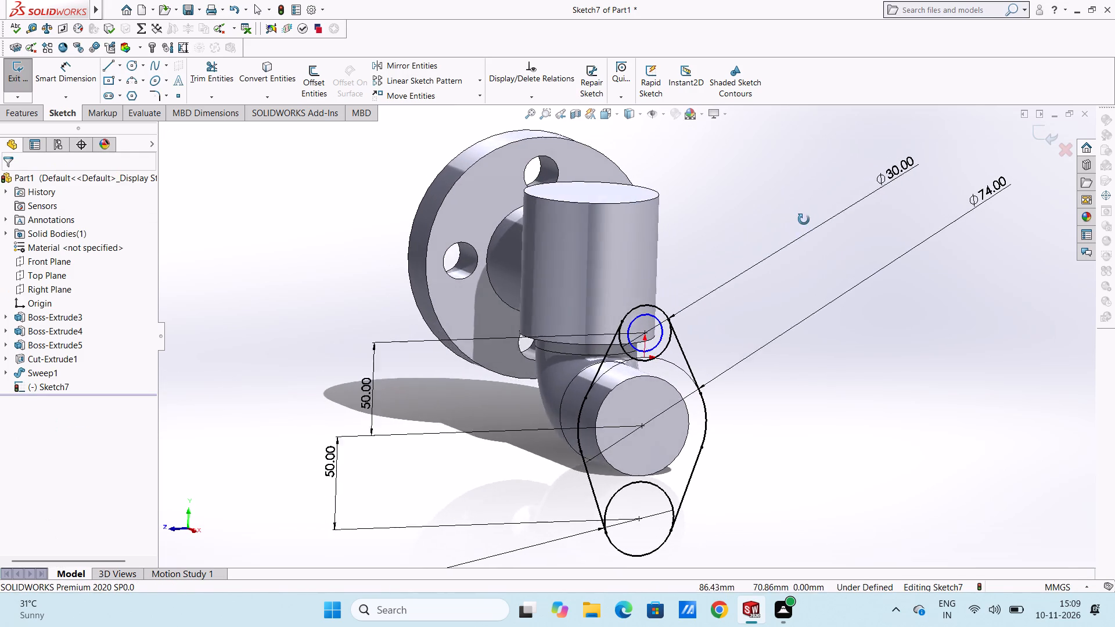
{"action": "middle_click_drag", "start_coordinate": [804, 219], "coordinate": [811, 218]}
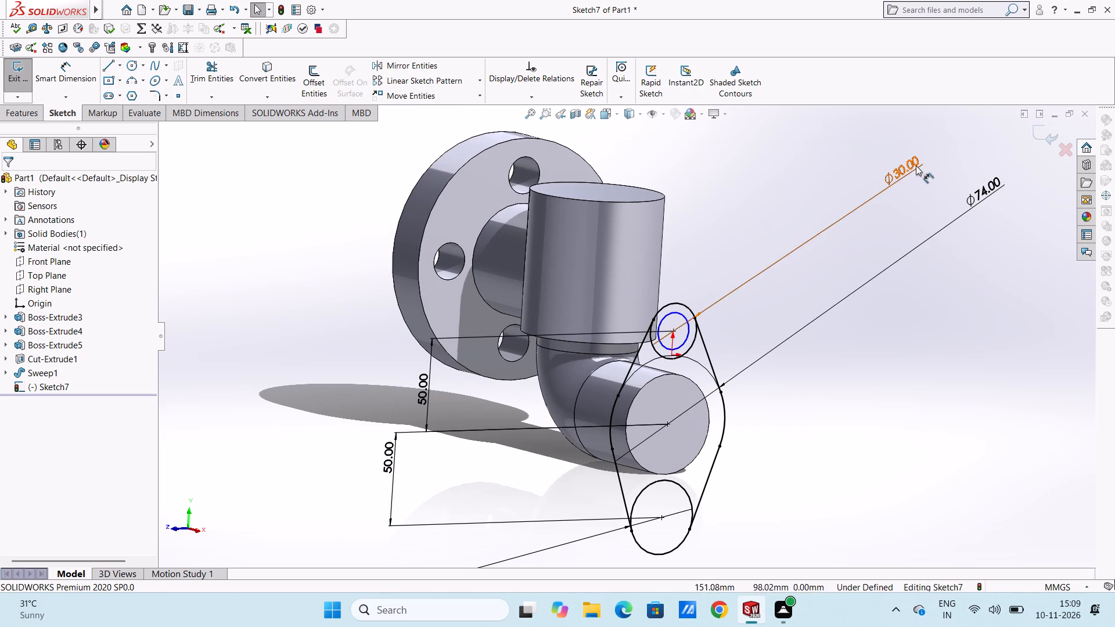
{"action": "double_click", "coordinate": [916, 165]}
{"action": "type", "text": "35"}
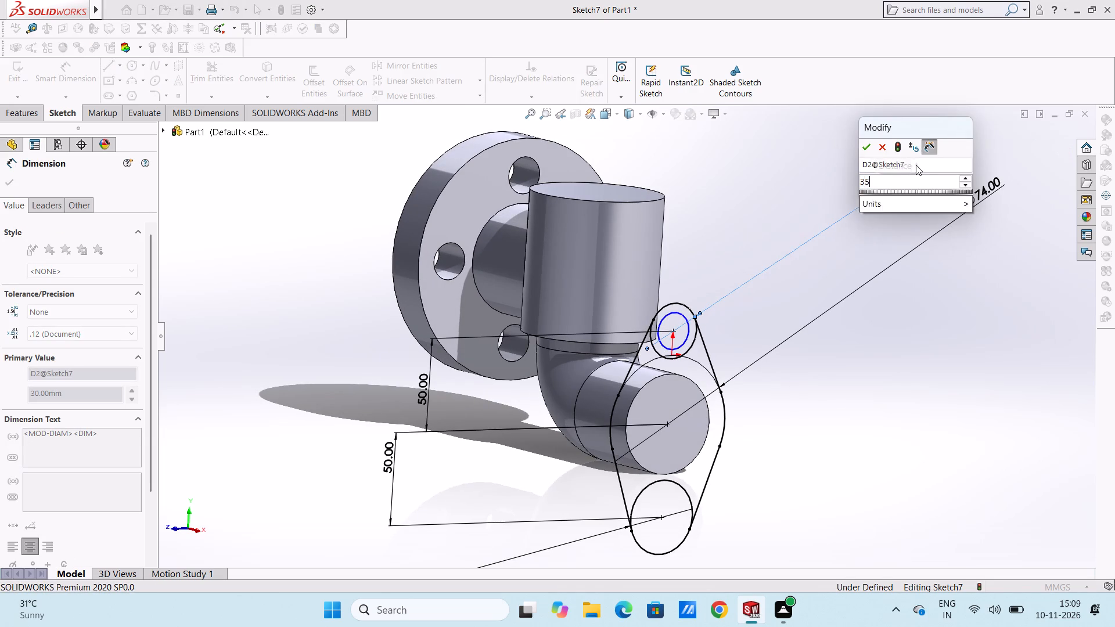
{"action": "key", "text": "Return"}
{"action": "left_click", "coordinate": [877, 358]}
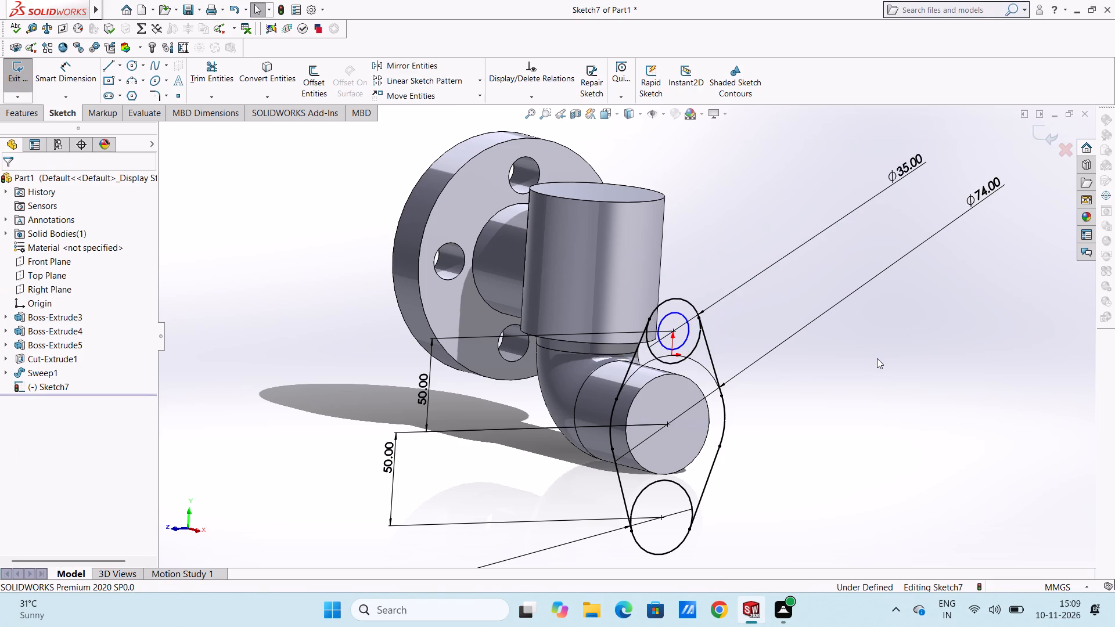
Set the lower small circle's diameter to 35 mm.
{"action": "scroll", "coordinate": [691, 379], "scroll_direction": "up", "scroll_amount": 4}
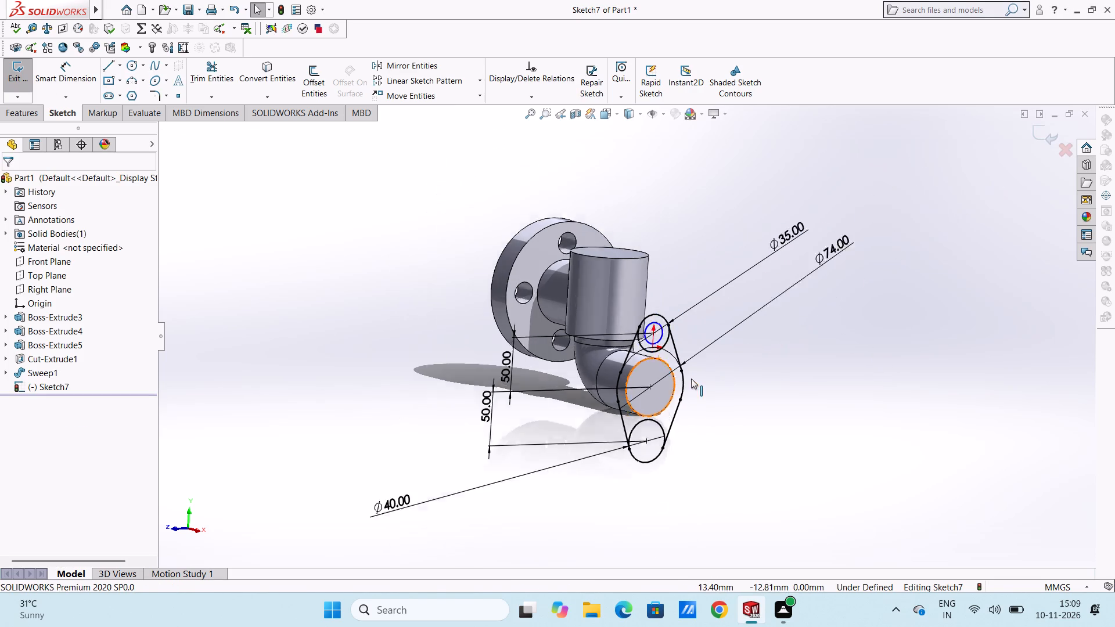
{"action": "scroll", "coordinate": [691, 379], "scroll_direction": "up", "scroll_amount": 1}
{"action": "double_click", "coordinate": [422, 471]}
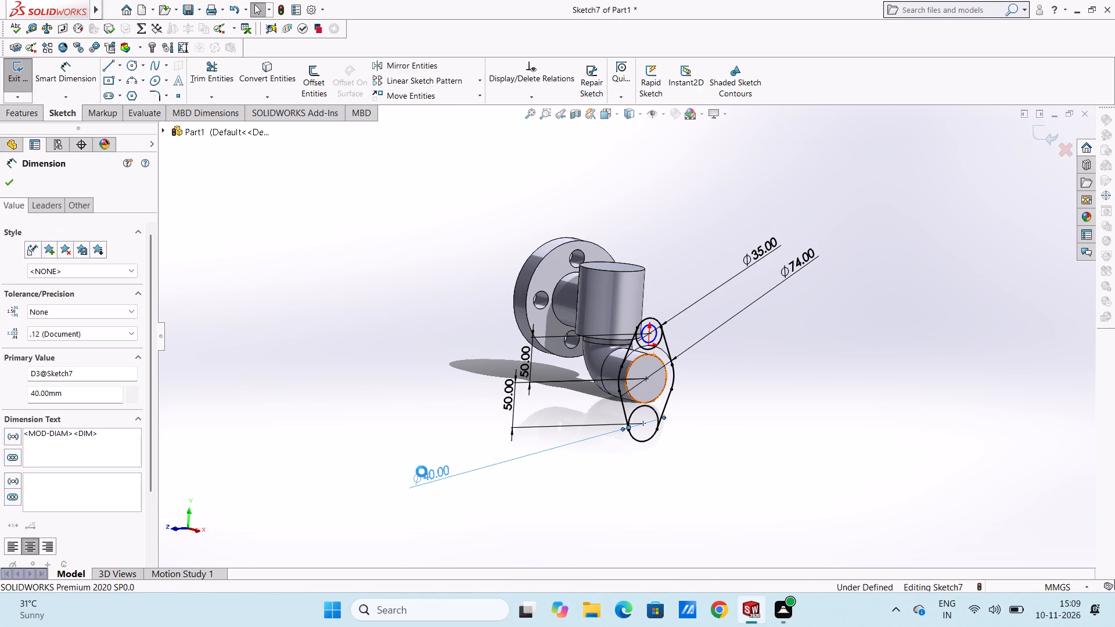
{"action": "type", "text": "35"}
{"action": "key", "text": "Return"}
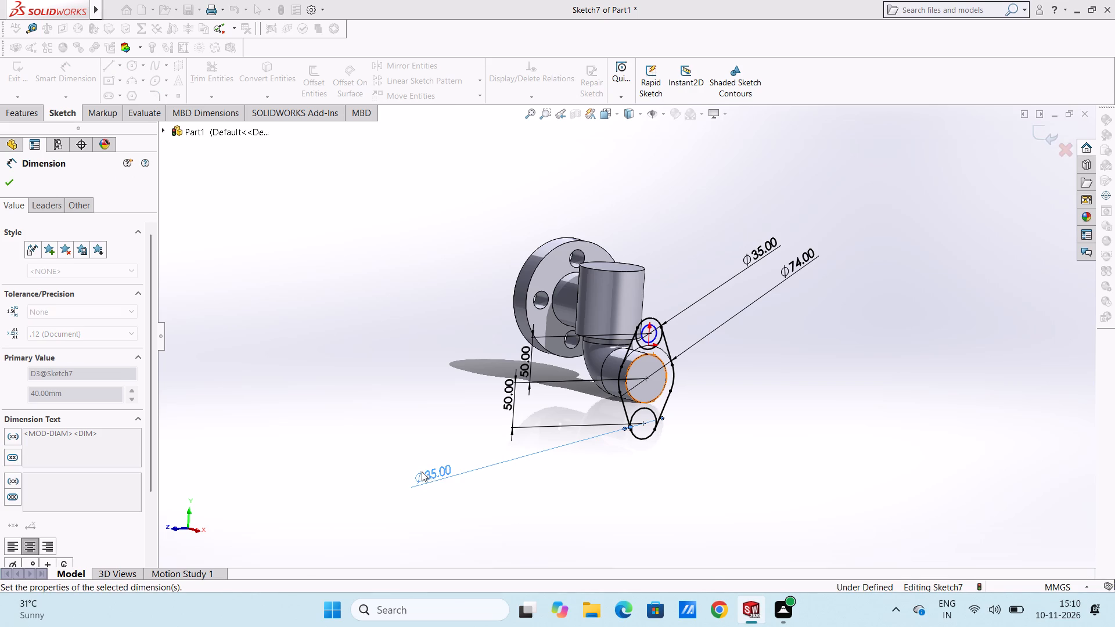
{"action": "left_click", "coordinate": [413, 373]}
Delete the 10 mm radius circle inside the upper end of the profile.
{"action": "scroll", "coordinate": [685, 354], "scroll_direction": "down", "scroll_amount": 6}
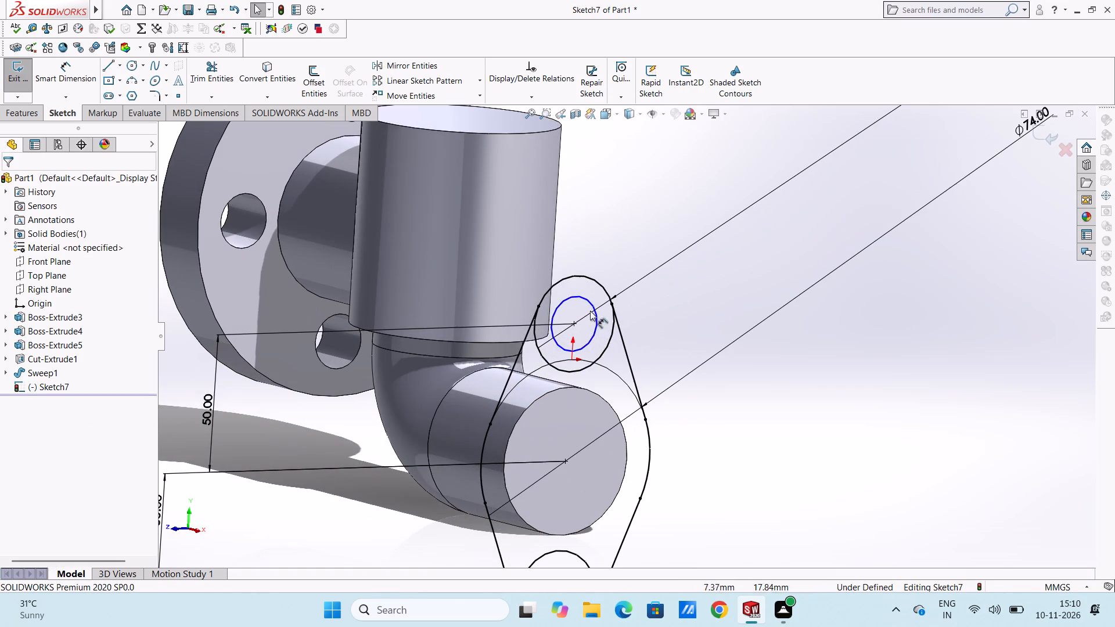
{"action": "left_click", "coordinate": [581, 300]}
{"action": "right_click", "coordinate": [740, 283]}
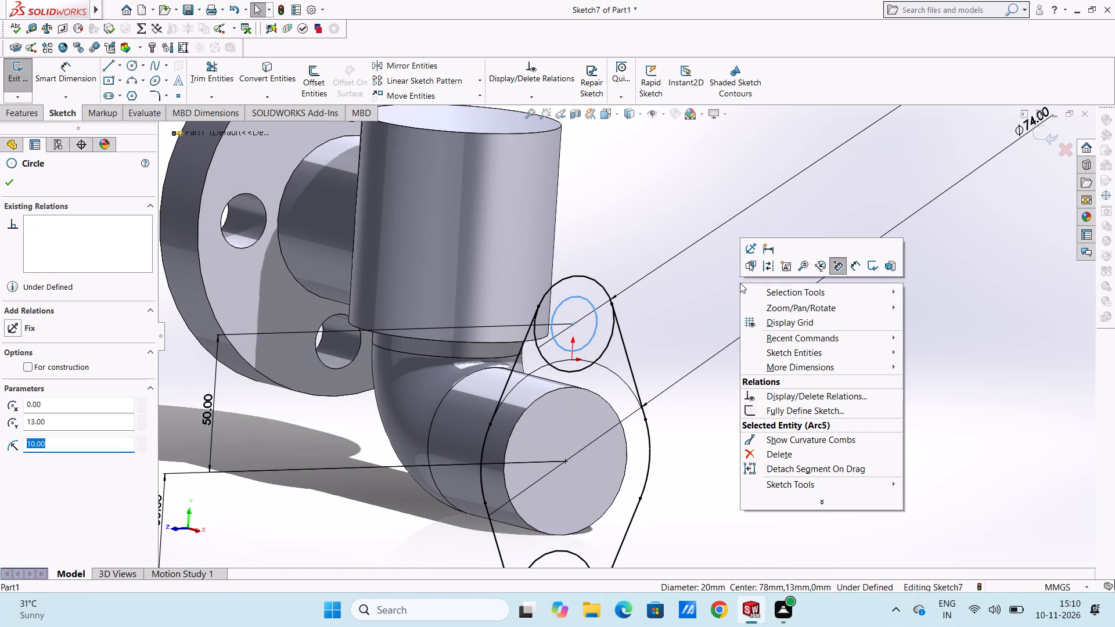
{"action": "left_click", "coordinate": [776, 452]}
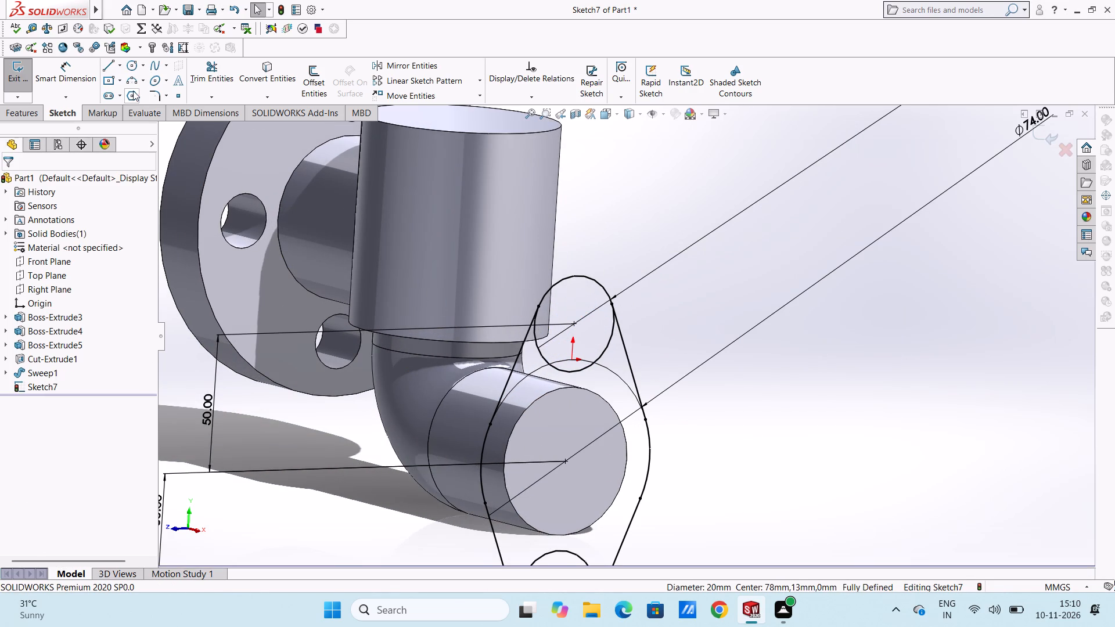
Trim away the inner arcs of both 35 mm circles between the tangent lines, leaving only the rounded outer ends.
{"action": "left_click", "coordinate": [207, 70]}
{"action": "left_click", "coordinate": [574, 372]}
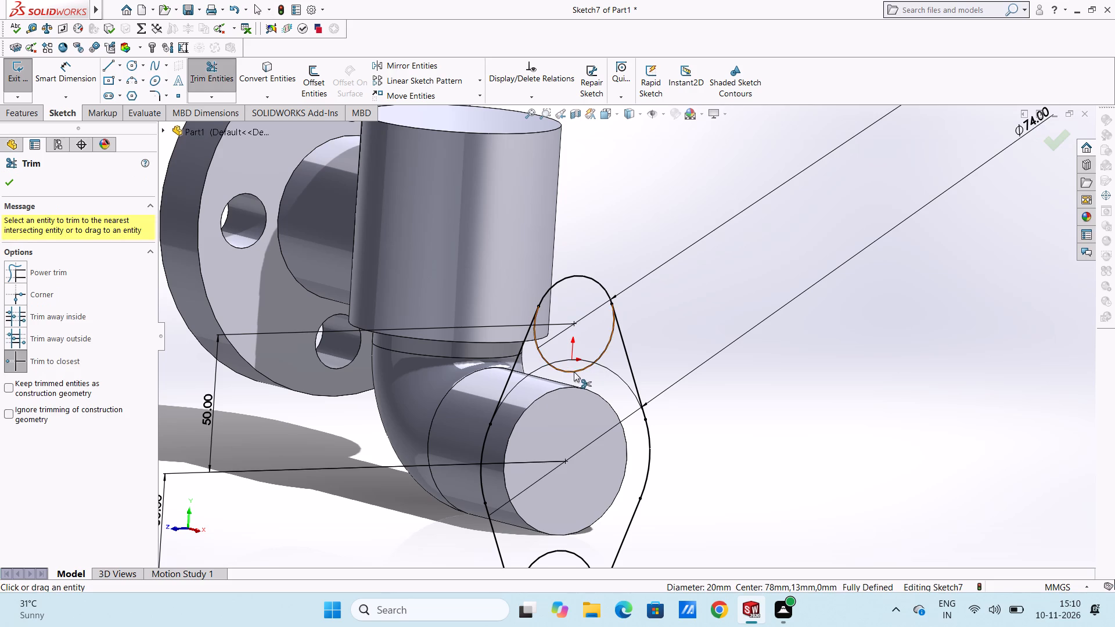
{"action": "scroll", "coordinate": [574, 371], "scroll_direction": "up", "scroll_amount": 5}
{"action": "left_click", "coordinate": [583, 444]}
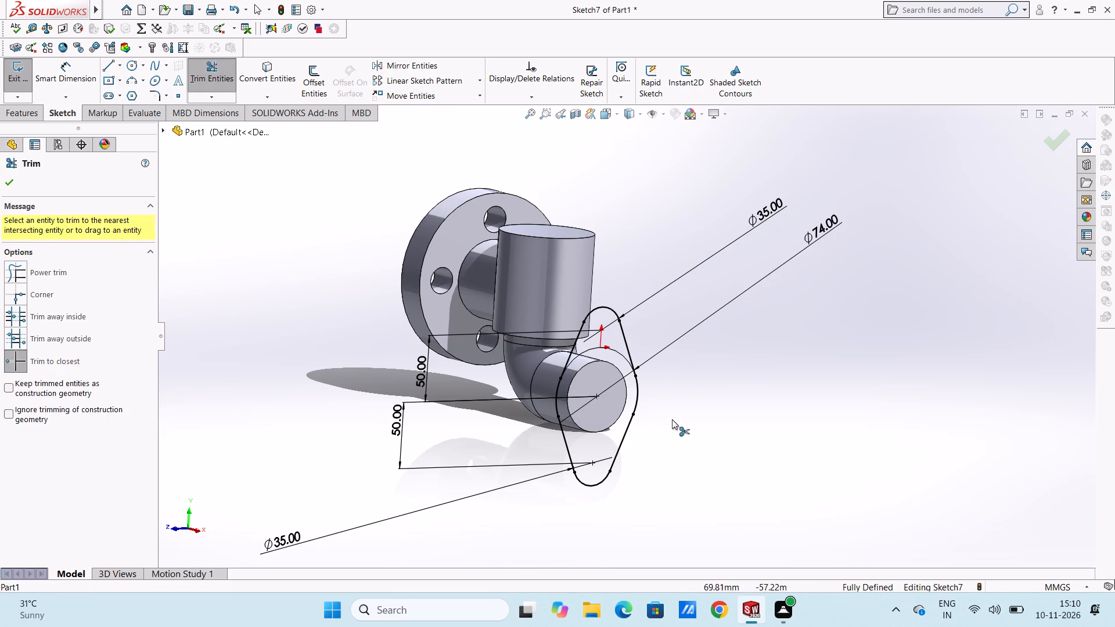
{"action": "left_click", "coordinate": [11, 183]}
{"action": "left_click", "coordinate": [259, 224]}
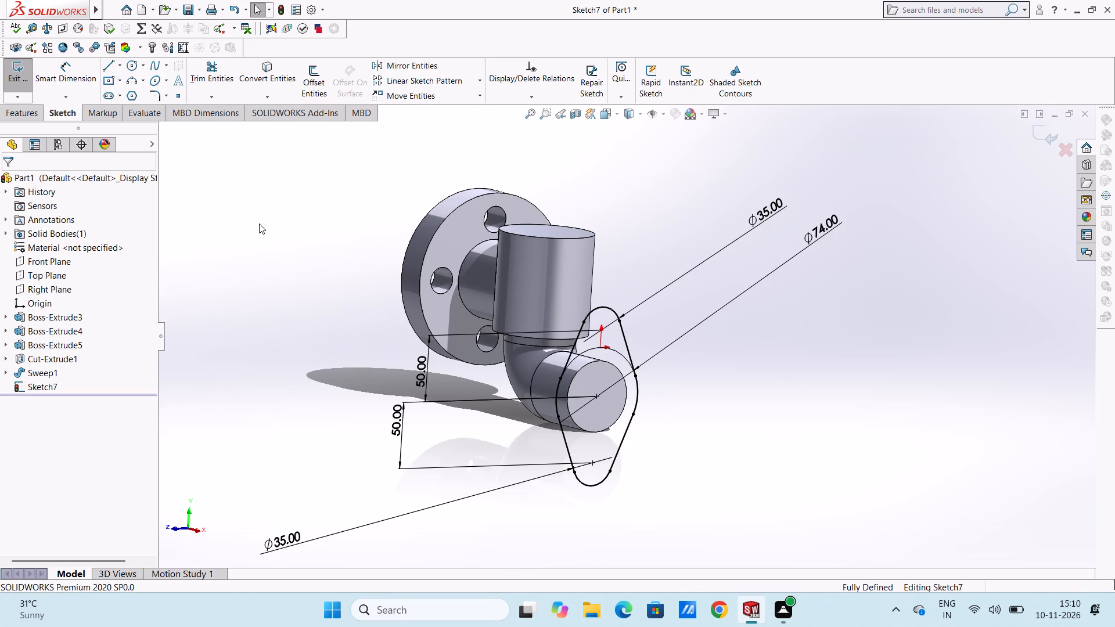
Sketch hole circles of about 9.6 mm and 9.5 mm radius at the centres of the profile's upper and lower rounded ends.
{"action": "key", "text": "ctrl+4"}
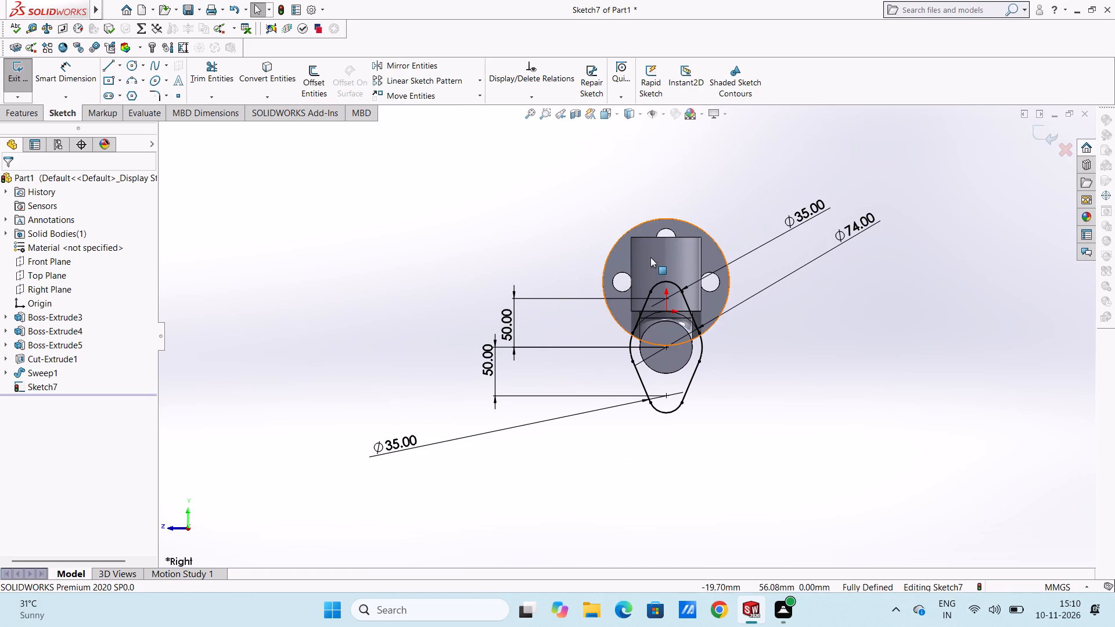
{"action": "scroll", "coordinate": [685, 291], "scroll_direction": "down", "scroll_amount": 4}
{"action": "scroll", "coordinate": [639, 367], "scroll_direction": "down", "scroll_amount": 1}
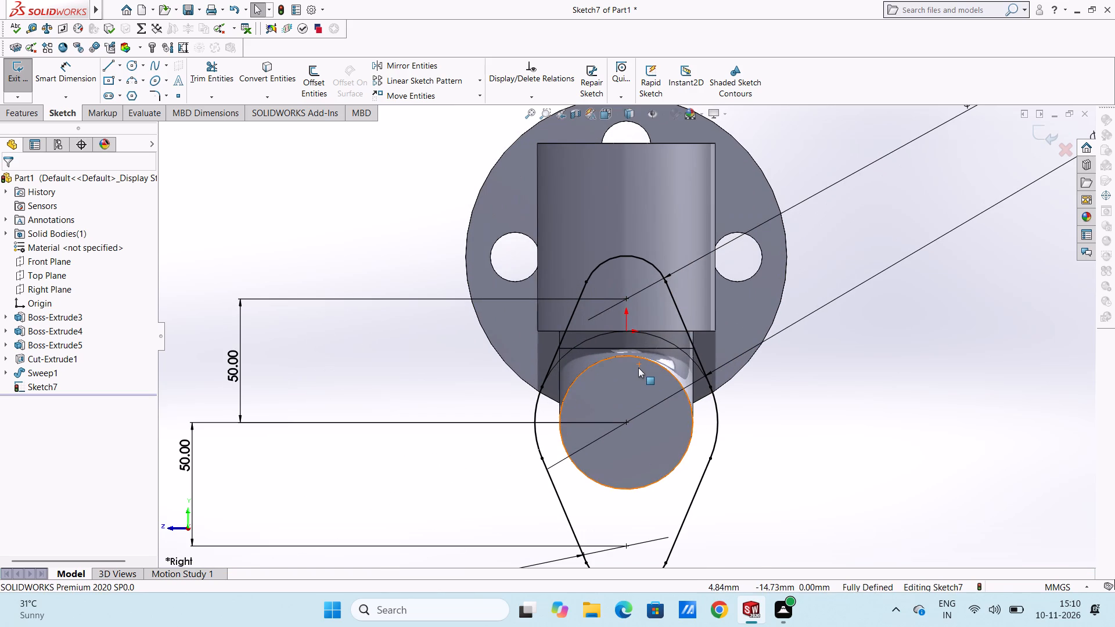
{"action": "left_click", "coordinate": [131, 61]}
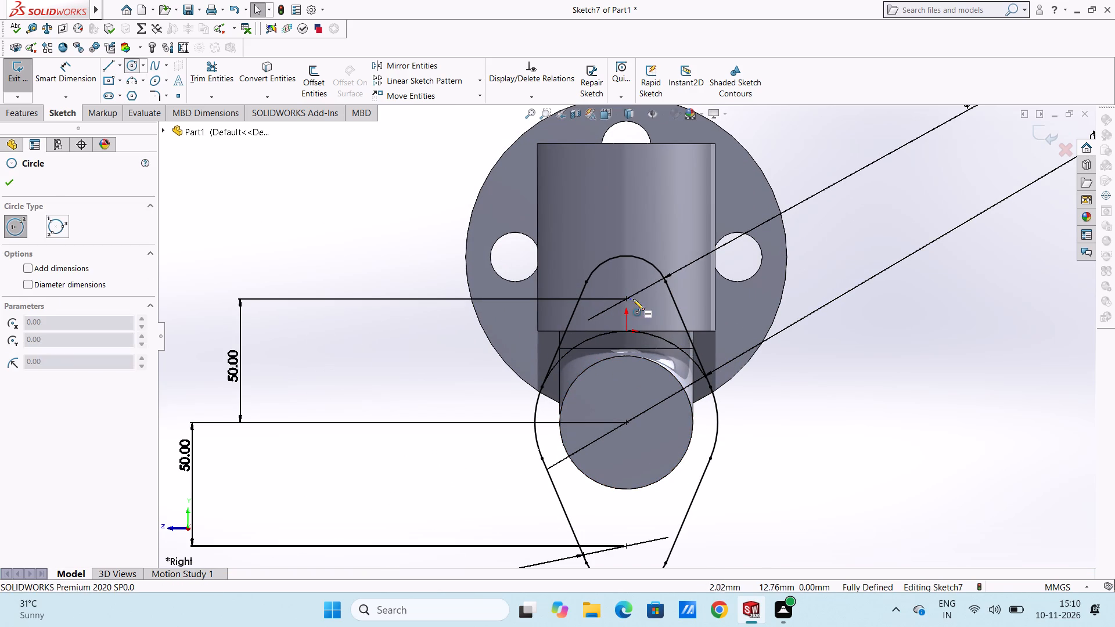
{"action": "left_click", "coordinate": [627, 300]}
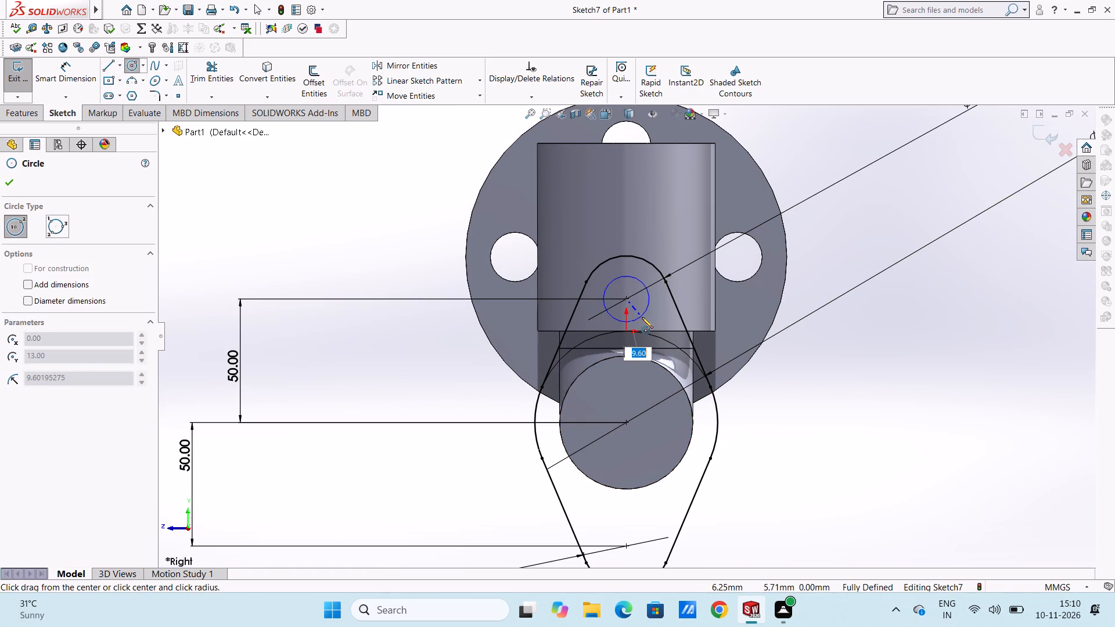
{"action": "left_click", "coordinate": [642, 317]}
{"action": "scroll", "coordinate": [642, 317], "scroll_direction": "up", "scroll_amount": 7}
{"action": "scroll", "coordinate": [641, 409], "scroll_direction": "down", "scroll_amount": 5}
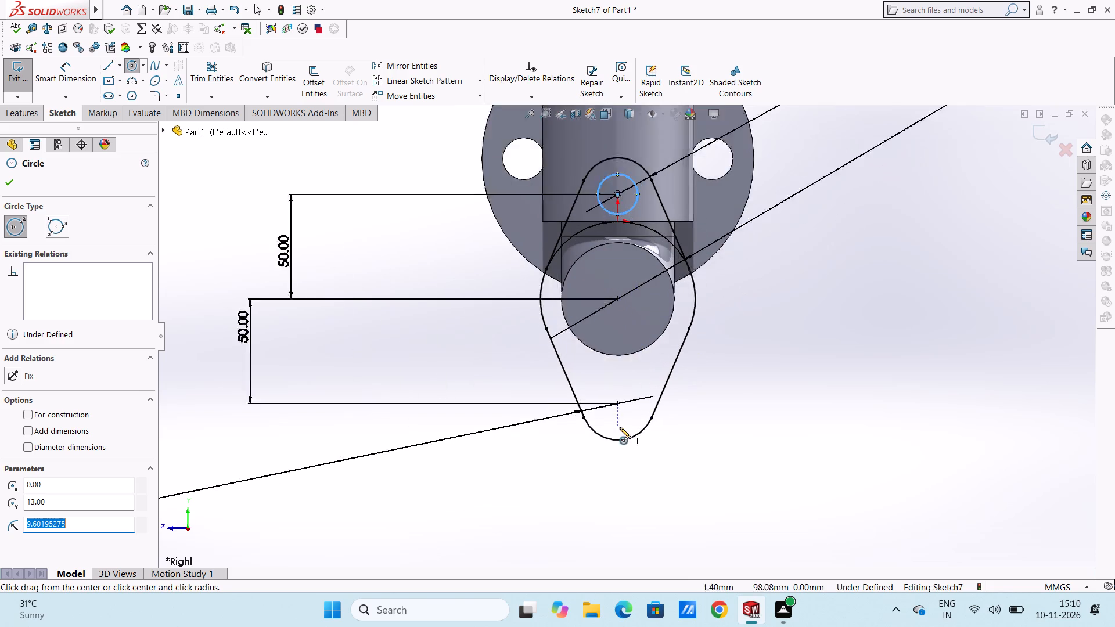
{"action": "left_click", "coordinate": [616, 395]}
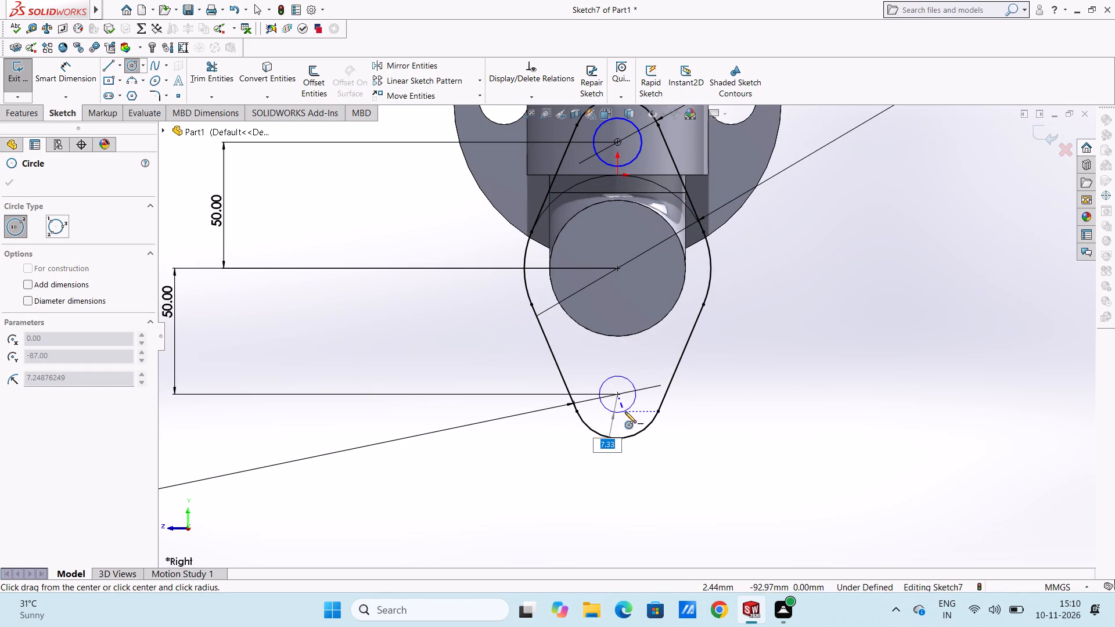
{"action": "left_click", "coordinate": [627, 416]}
{"action": "right_click", "coordinate": [786, 313]}
{"action": "left_click", "coordinate": [808, 319]}
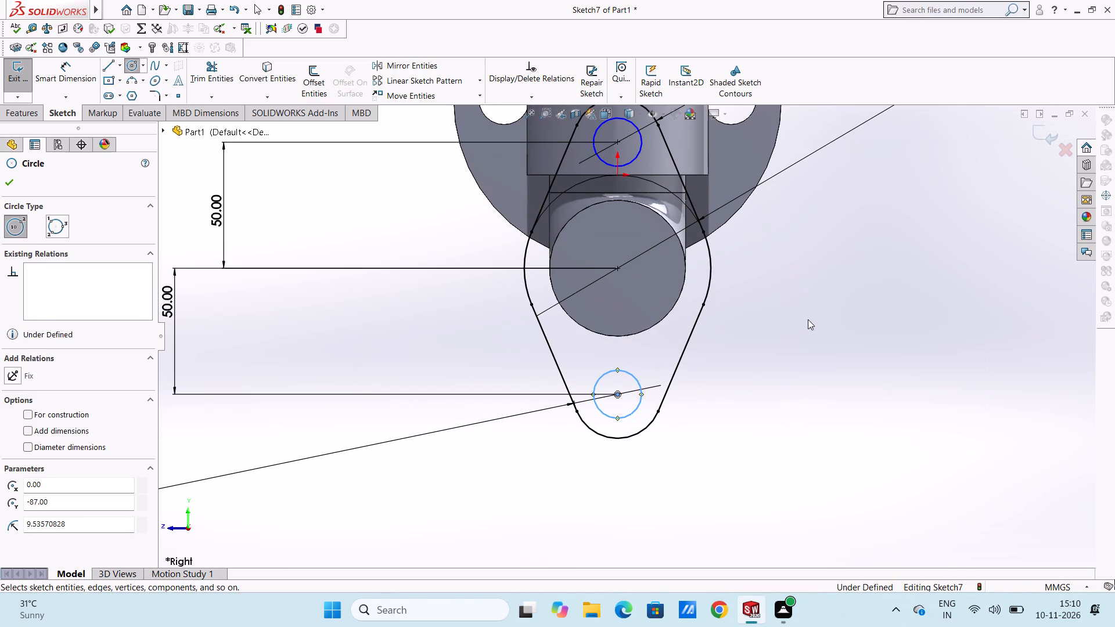
{"action": "left_click", "coordinate": [805, 327]}
Dimension the upper hole circle with a diameter of 20 mm.
{"action": "left_click", "coordinate": [64, 73]}
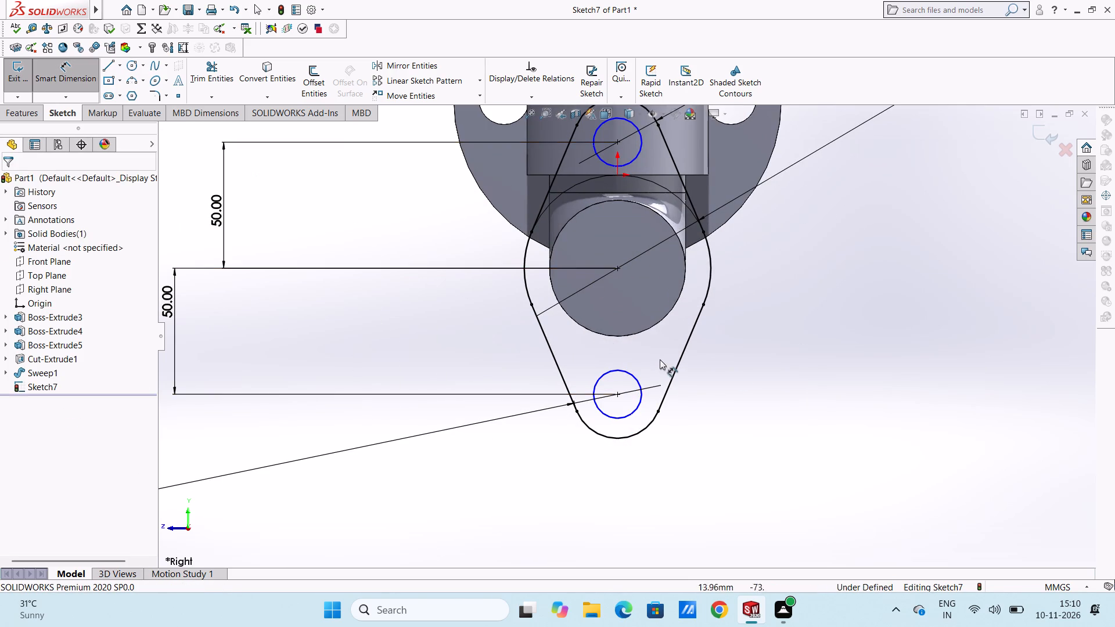
{"action": "scroll", "coordinate": [661, 356], "scroll_direction": "up", "scroll_amount": 4}
{"action": "left_click", "coordinate": [632, 241]}
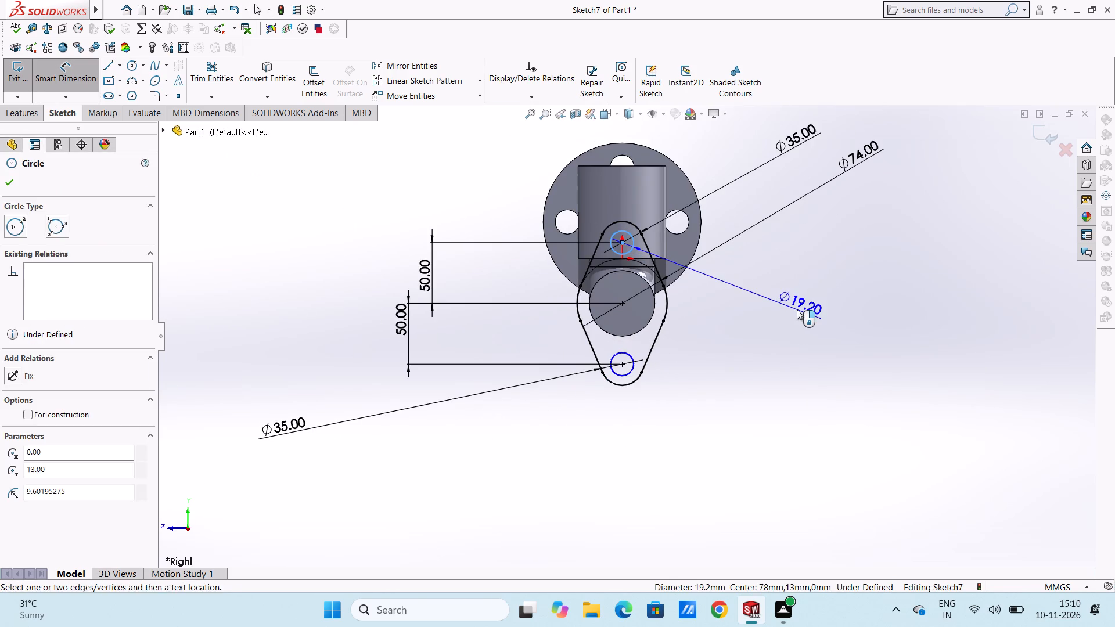
{"action": "left_click", "coordinate": [797, 309]}
{"action": "type", "text": "20"}
{"action": "key", "text": "Return"}
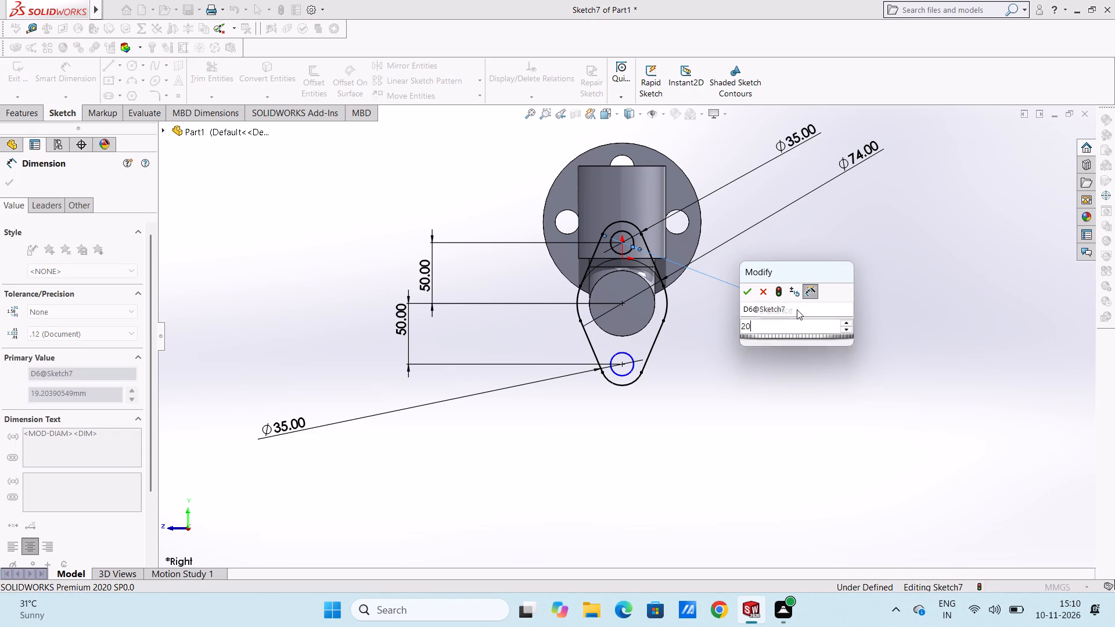
{"action": "left_click", "coordinate": [787, 383]}
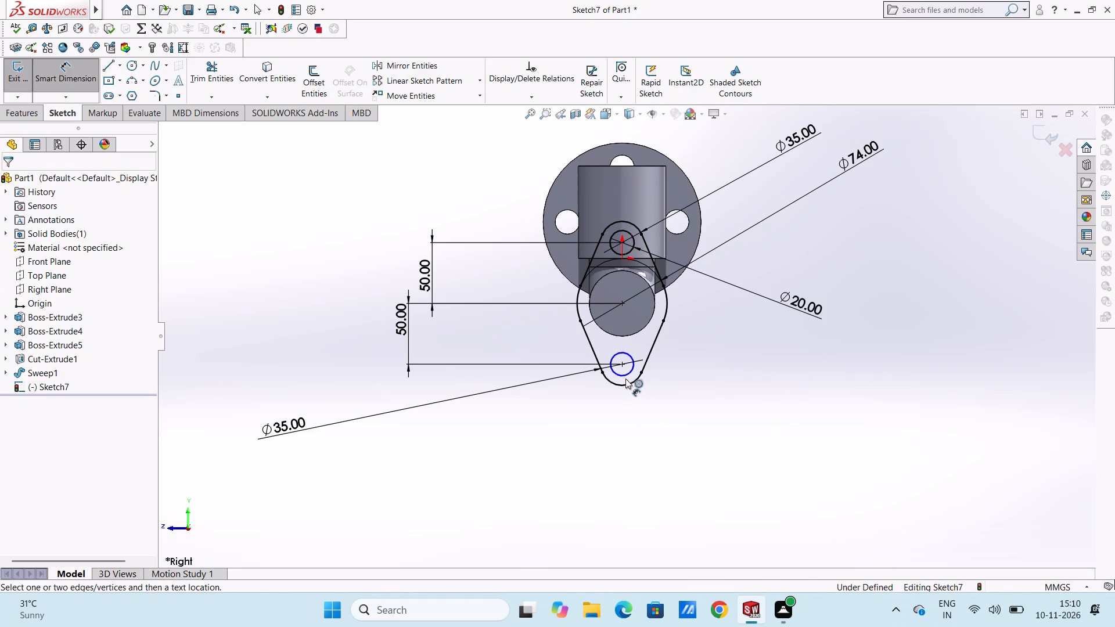
Dimension the lower hole circle with a diameter of 20 mm.
{"action": "left_click", "coordinate": [627, 372]}
{"action": "left_click", "coordinate": [821, 445]}
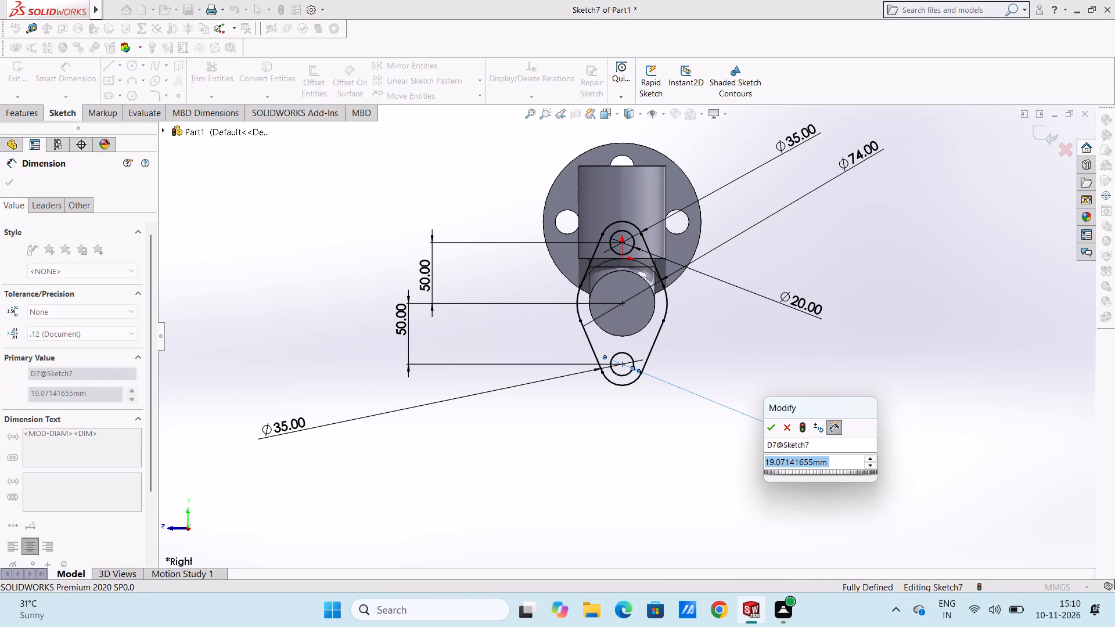
{"action": "type", "text": "20"}
{"action": "key", "text": "Return"}
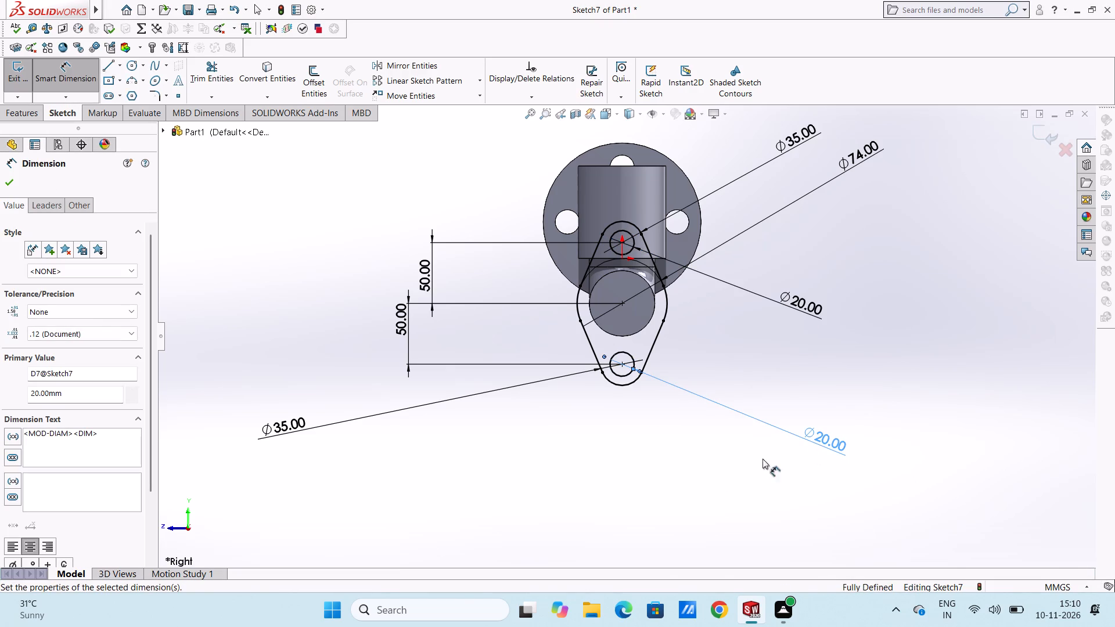
{"action": "left_click", "coordinate": [641, 451]}
{"action": "scroll", "coordinate": [686, 211], "scroll_direction": "down", "scroll_amount": 4}
{"action": "middle_click_drag", "start_coordinate": [765, 235], "coordinate": [816, 242]}
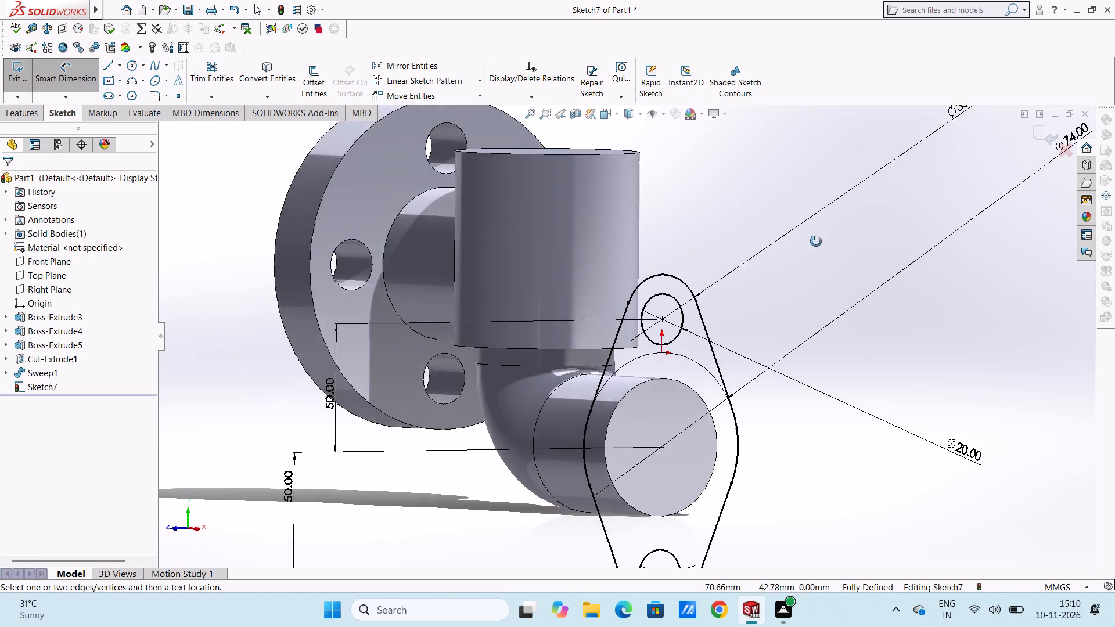
Extrude the two-hole end-flange profile 24 mm blind, with the direction reversed back towards the elbow.
{"action": "middle_click_drag", "start_coordinate": [816, 242], "coordinate": [829, 242]}
{"action": "scroll", "coordinate": [864, 320], "scroll_direction": "up", "scroll_amount": 3}
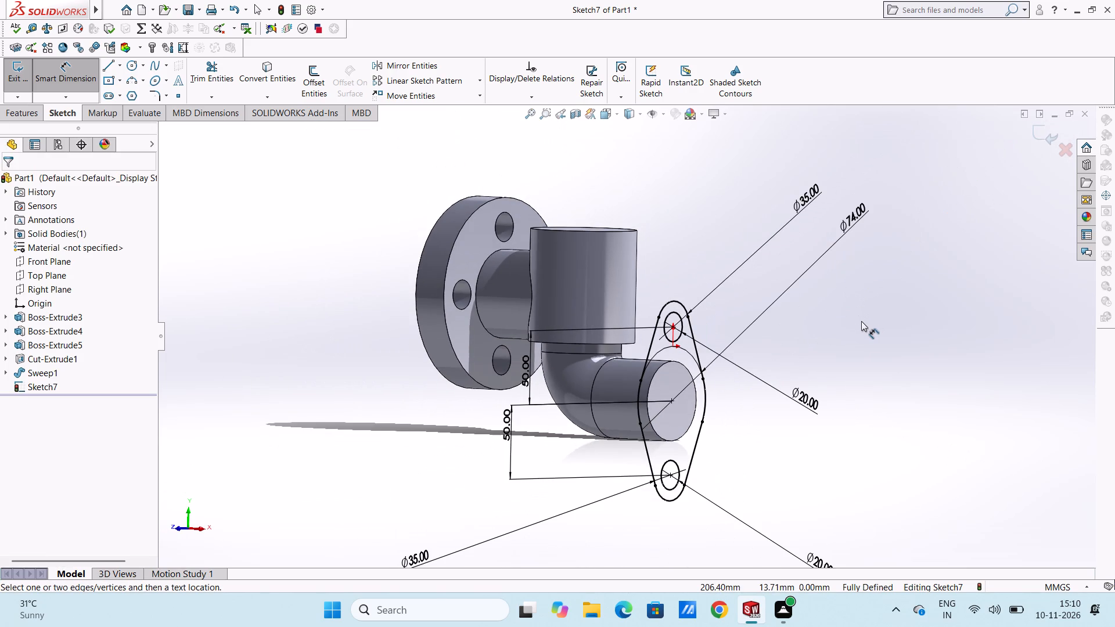
{"action": "middle_click_drag", "start_coordinate": [861, 321], "coordinate": [832, 362]}
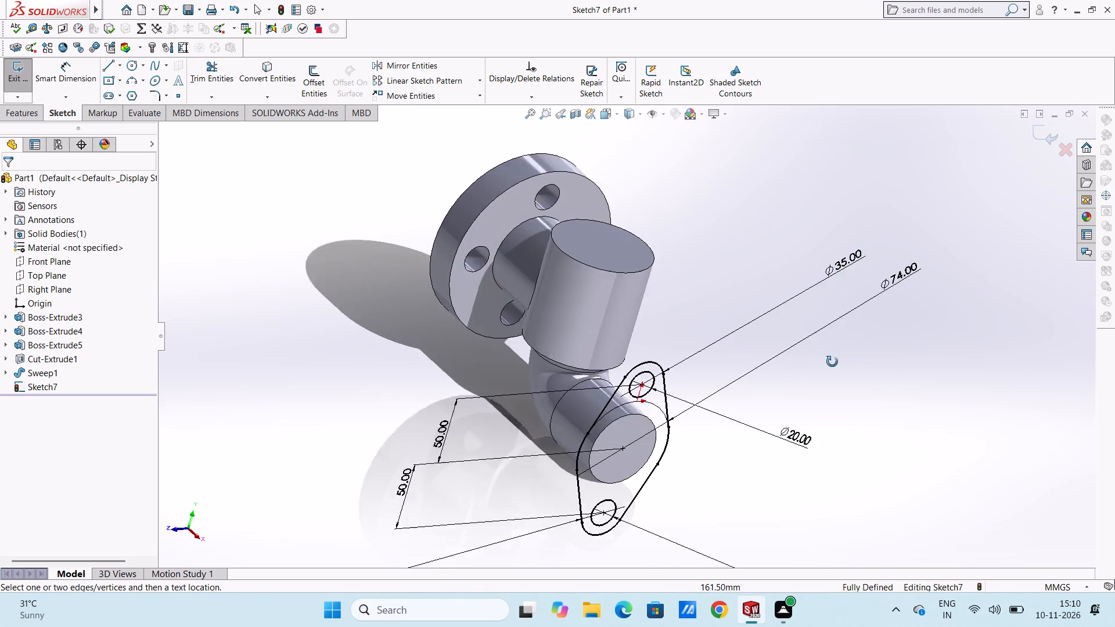
{"action": "middle_click_drag", "start_coordinate": [832, 362], "coordinate": [866, 355]}
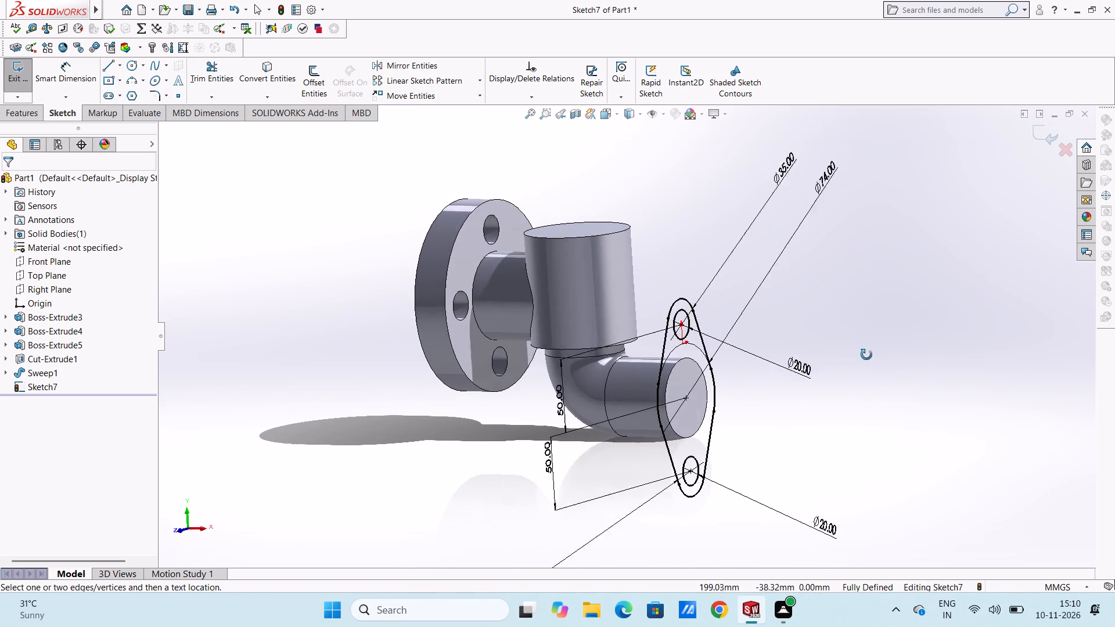
{"action": "middle_click_drag", "start_coordinate": [866, 355], "coordinate": [867, 354]}
{"action": "left_click", "coordinate": [77, 79]}
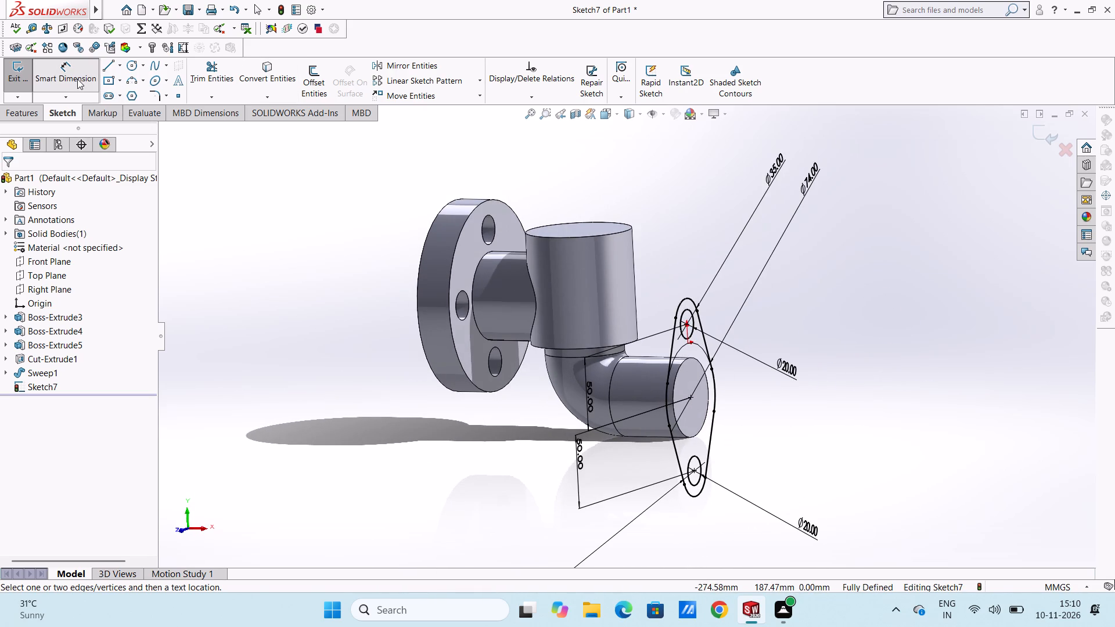
{"action": "left_click", "coordinate": [33, 109]}
{"action": "left_click", "coordinate": [22, 90]}
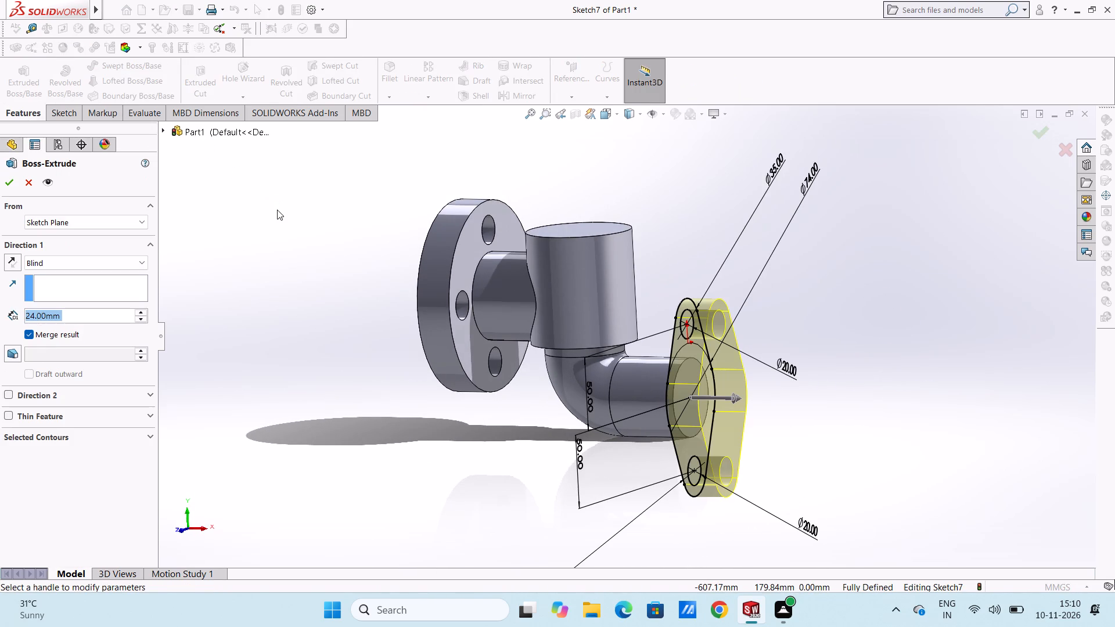
{"action": "left_click", "coordinate": [12, 265]}
{"action": "left_click", "coordinate": [11, 182]}
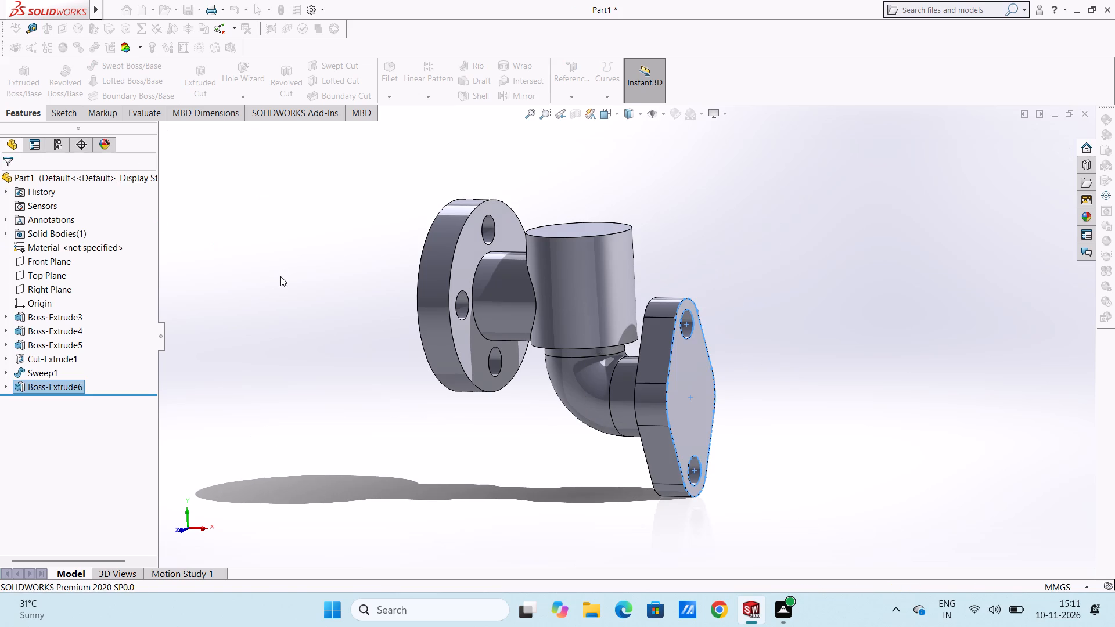
{"action": "left_click", "coordinate": [280, 276]}
On the cylinder's annular bottom face, start a sketch and draw a circle of about 20 mm radius centred on the origin.
{"action": "scroll", "coordinate": [283, 276], "scroll_direction": "up", "scroll_amount": 3}
{"action": "middle_click_drag", "start_coordinate": [361, 345], "coordinate": [406, 316]}
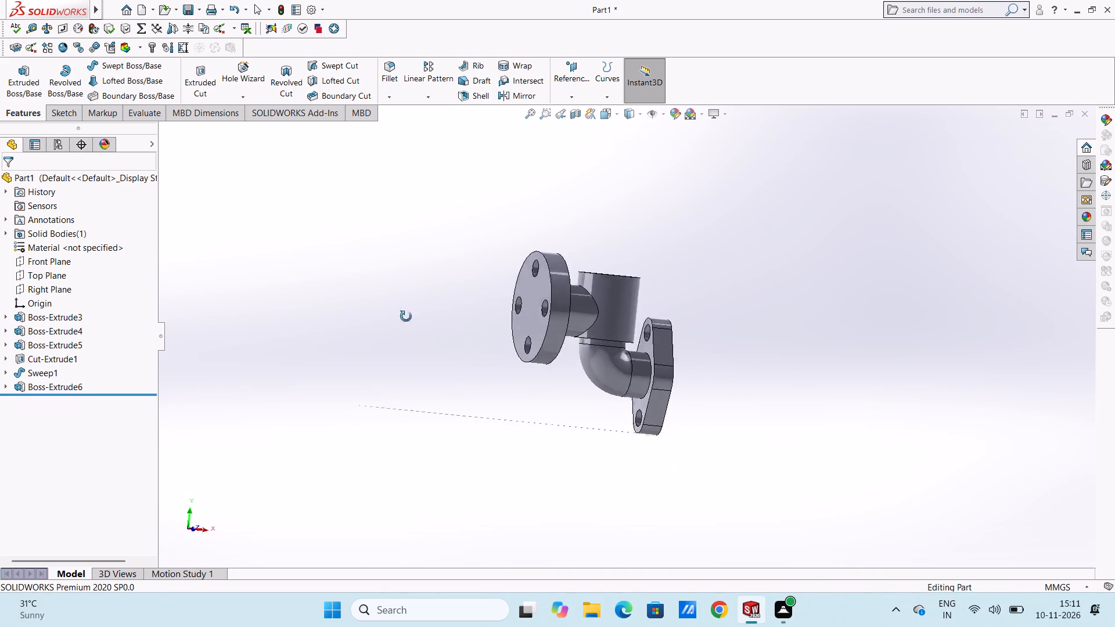
{"action": "middle_click_drag", "start_coordinate": [406, 316], "coordinate": [328, 318]}
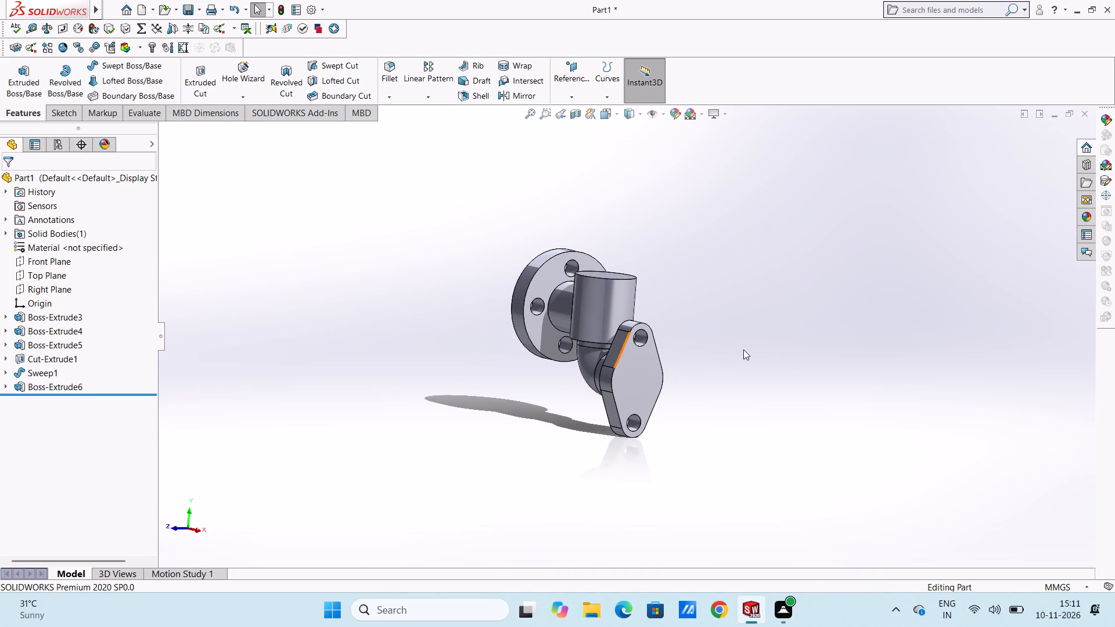
{"action": "scroll", "coordinate": [612, 298], "scroll_direction": "down", "scroll_amount": 2}
{"action": "middle_click_drag", "start_coordinate": [745, 329], "coordinate": [777, 334]}
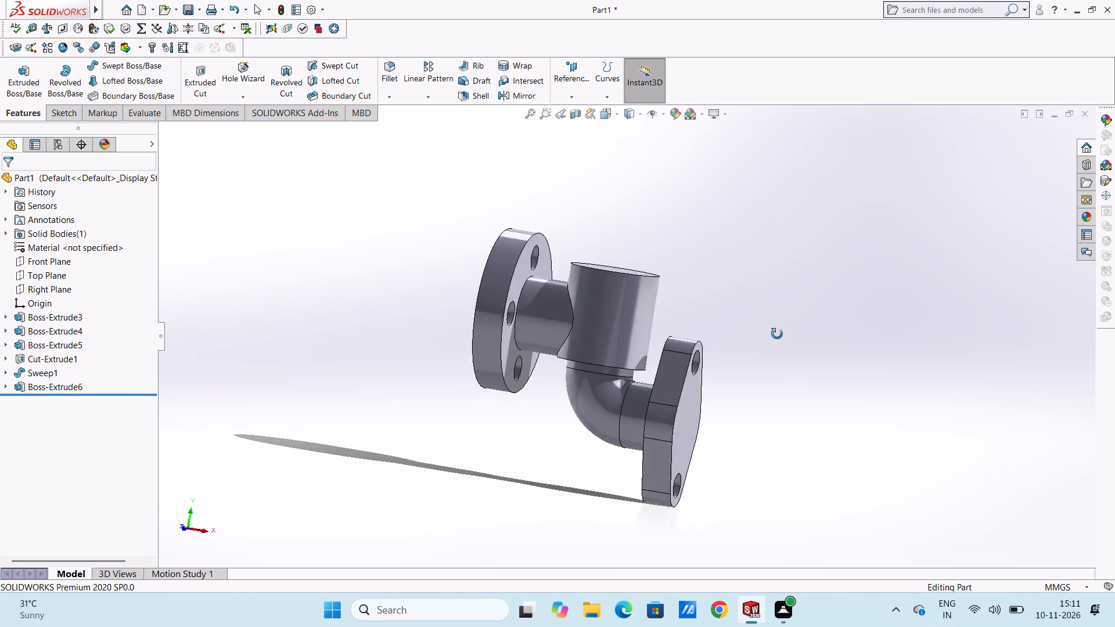
{"action": "middle_click_drag", "start_coordinate": [777, 334], "coordinate": [766, 336]}
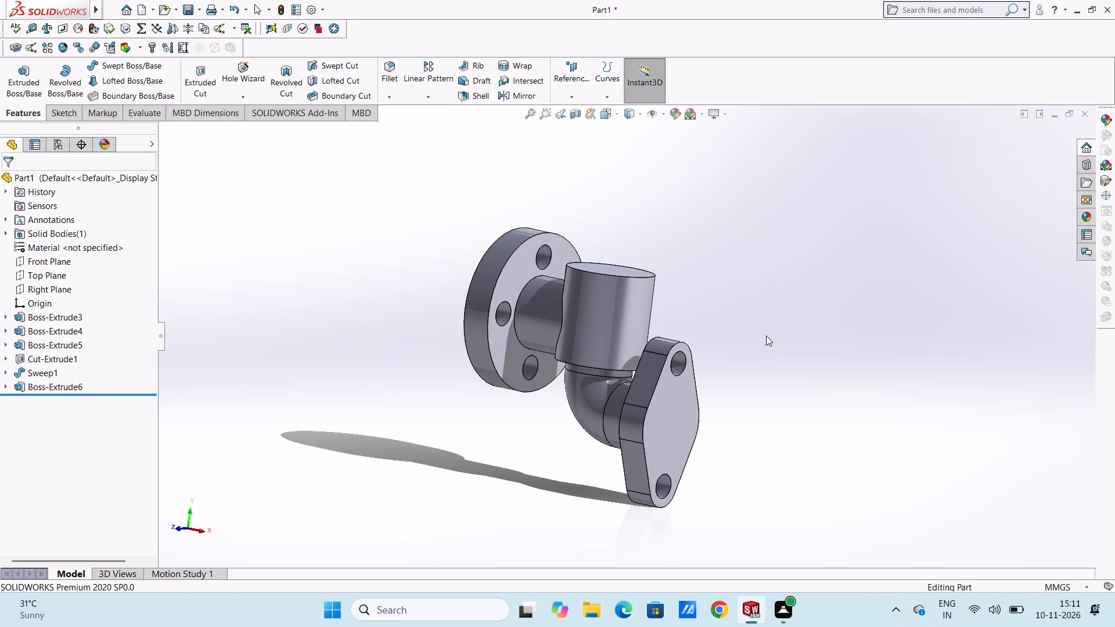
{"action": "key", "text": "ctrl+6"}
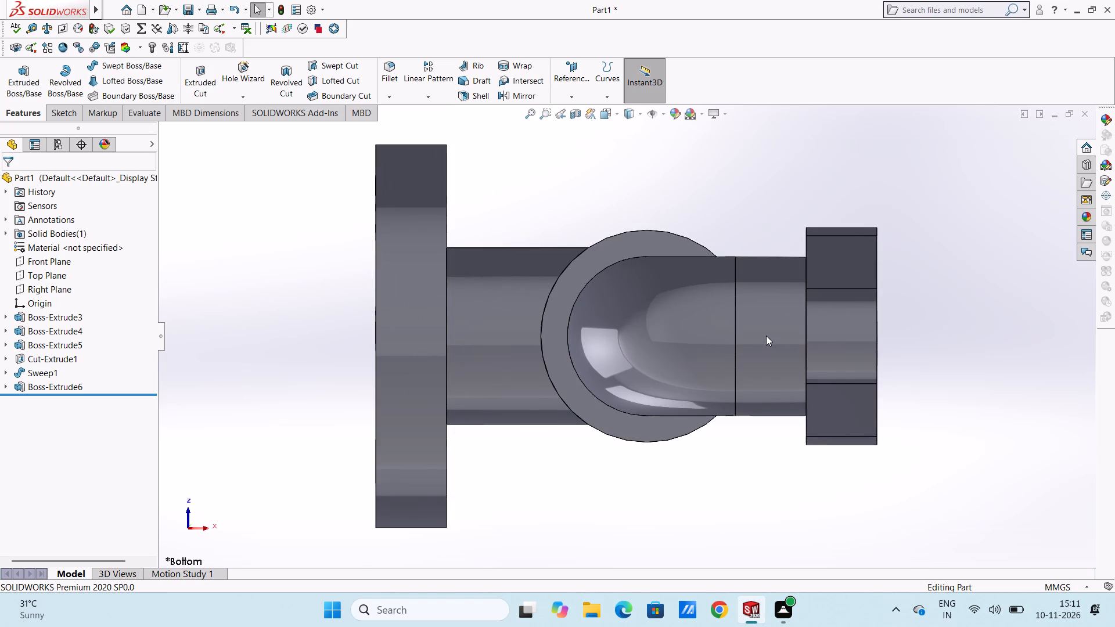
{"action": "left_click", "coordinate": [623, 242]}
{"action": "left_click", "coordinate": [674, 207]}
{"action": "left_click", "coordinate": [664, 195]}
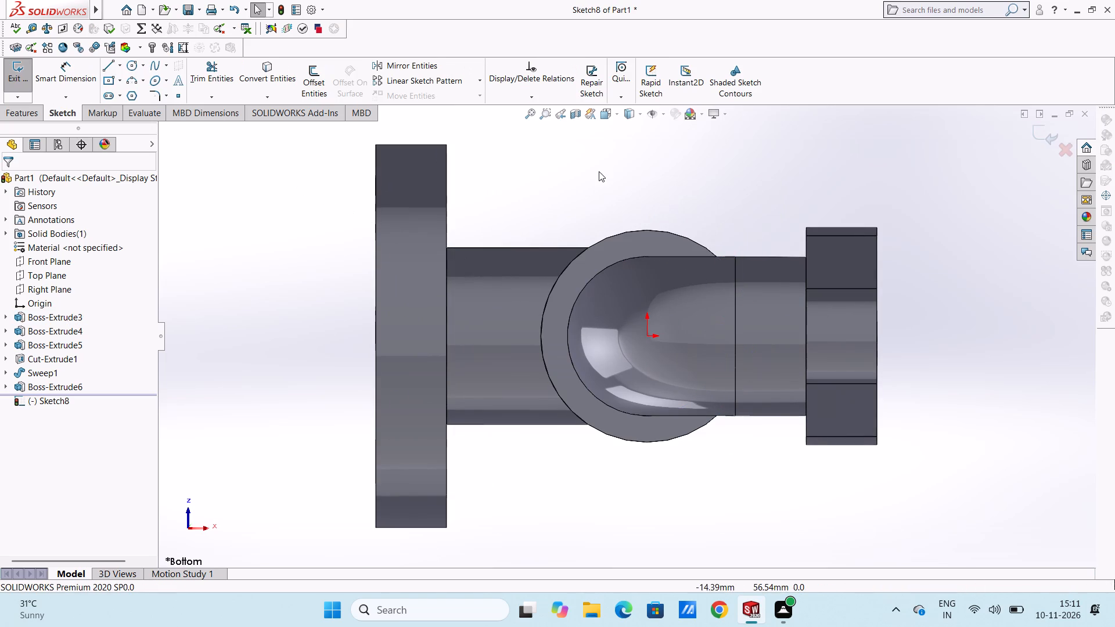
{"action": "left_click", "coordinate": [128, 65]}
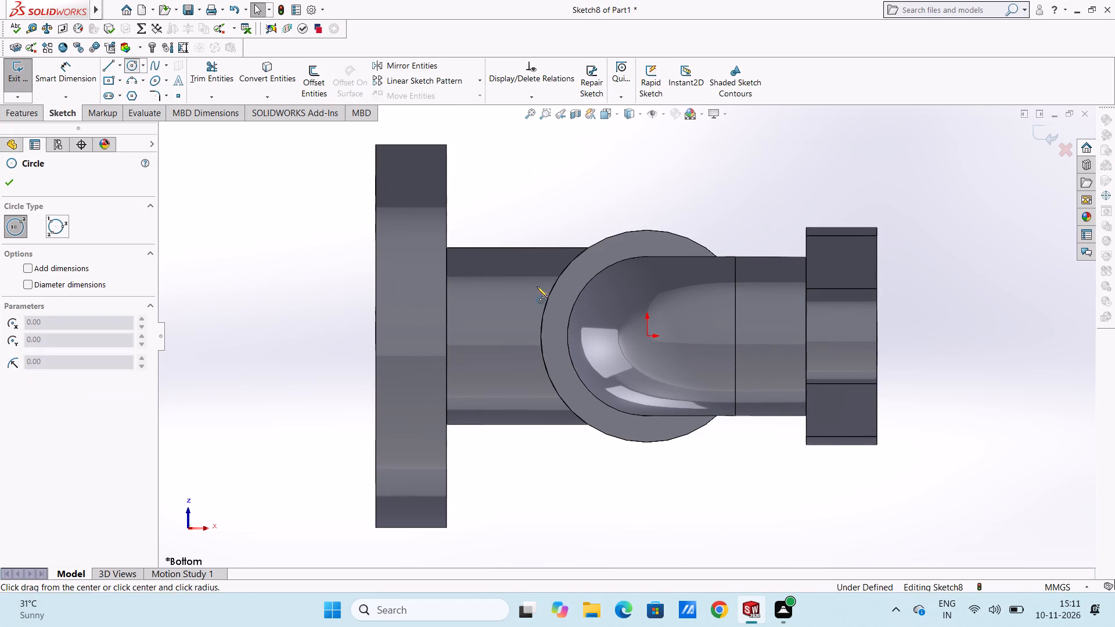
{"action": "left_click", "coordinate": [648, 335]}
{"action": "left_click", "coordinate": [657, 278]}
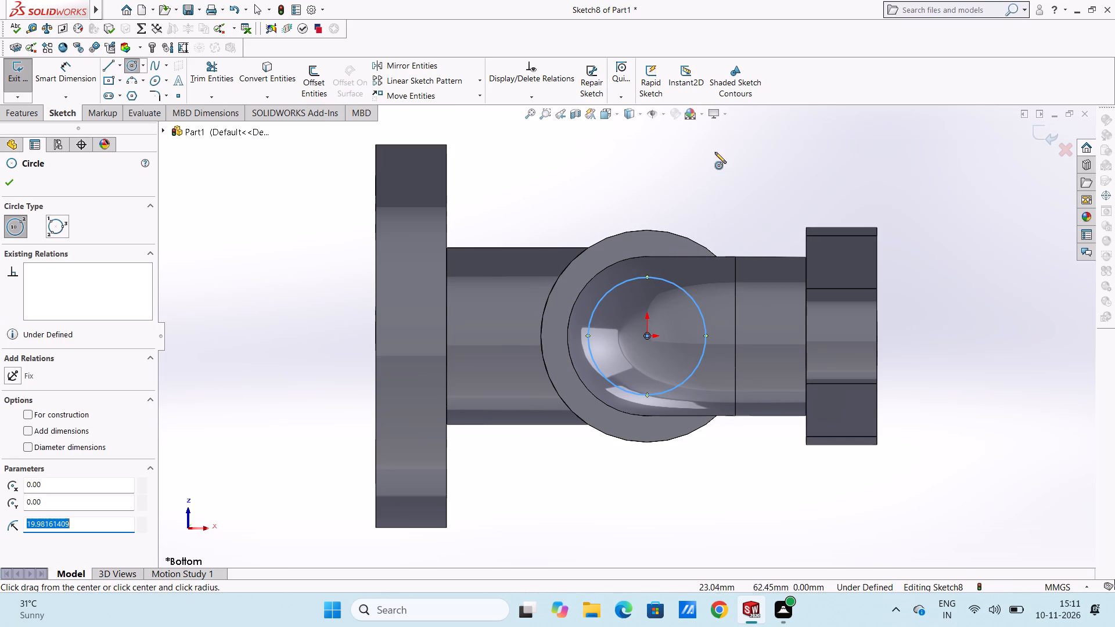
{"action": "right_click", "coordinate": [715, 152]}
{"action": "left_click", "coordinate": [731, 157]}
{"action": "left_click", "coordinate": [721, 161]}
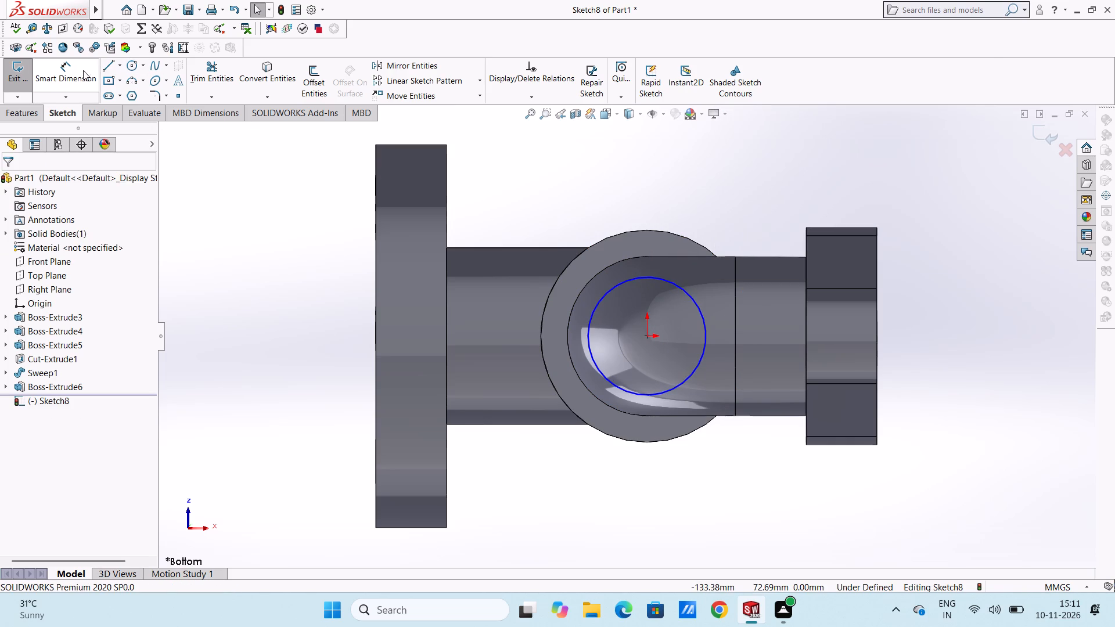
Dimension the new circle on the cylinder's bottom face with a diameter of 44 mm.
{"action": "left_click", "coordinate": [81, 69]}
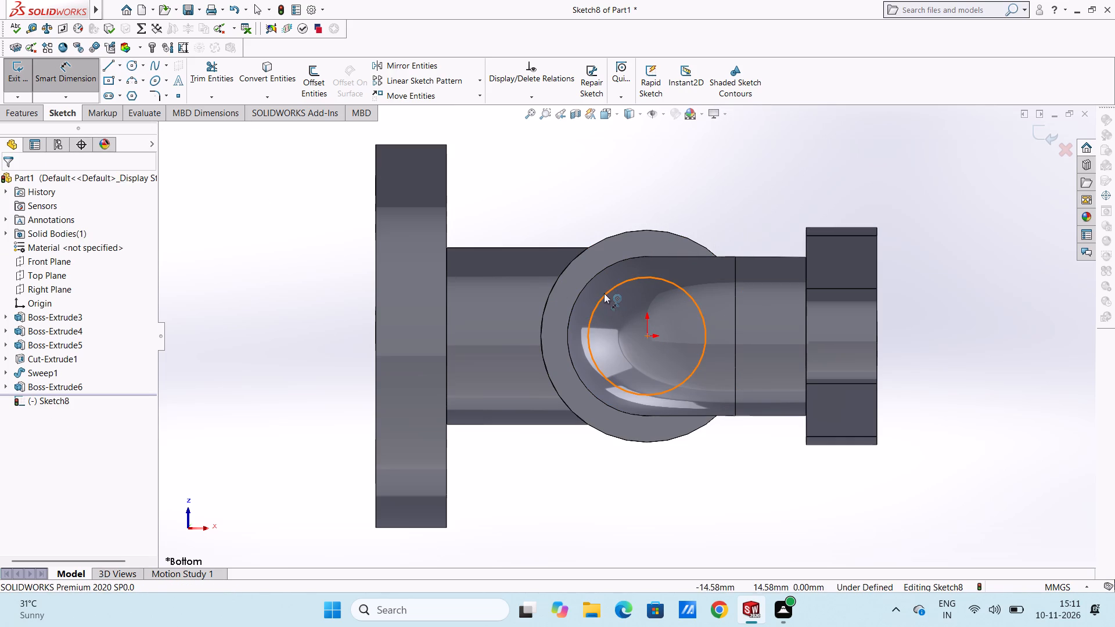
{"action": "left_click", "coordinate": [604, 293]}
{"action": "left_click", "coordinate": [521, 199]}
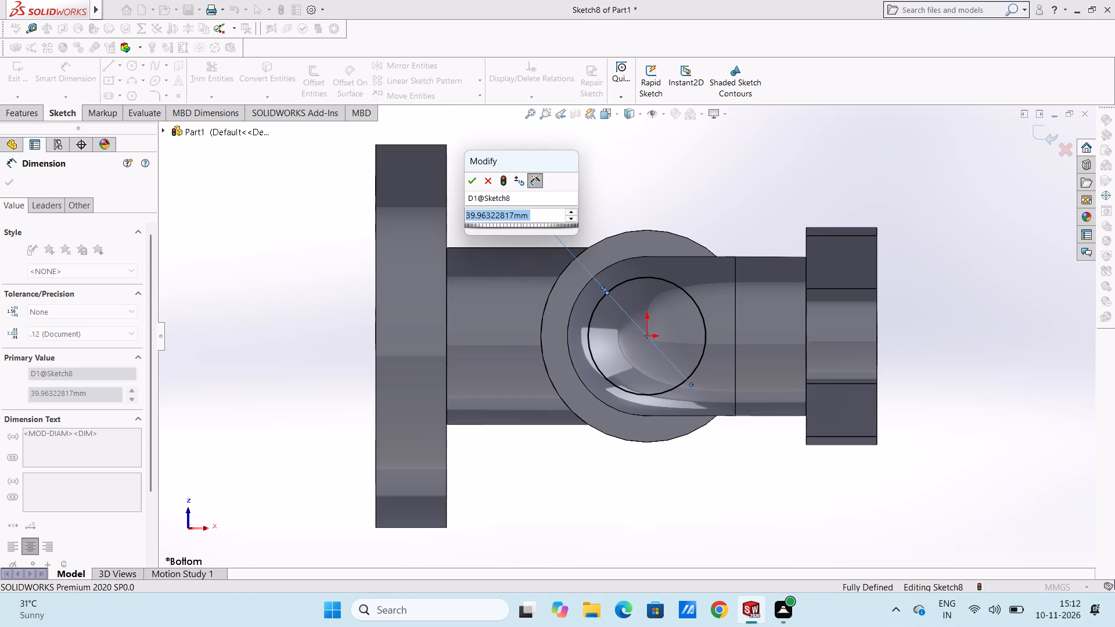
{"action": "type", "text": "44"}
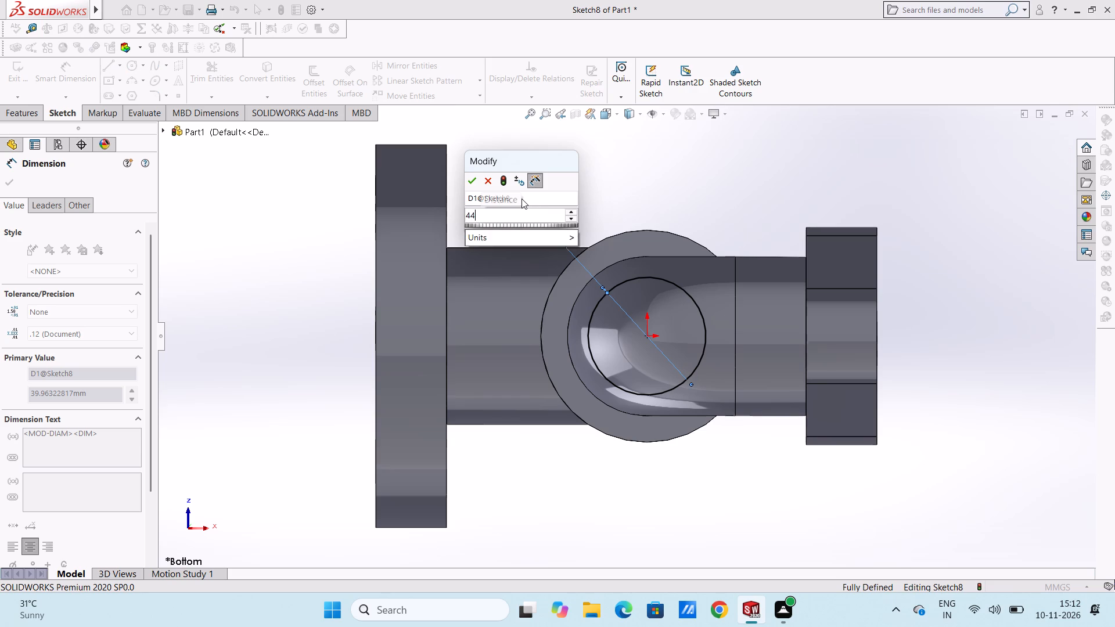
{"action": "key", "text": "Return"}
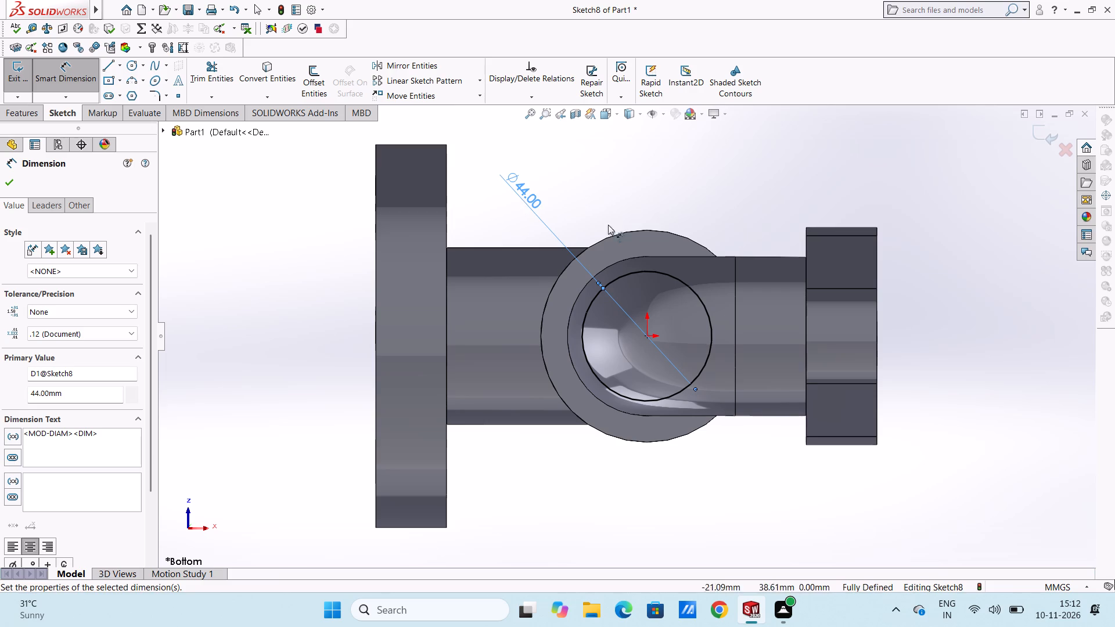
{"action": "left_click", "coordinate": [751, 172]}
Set the bottom-face circle's diameter to 34 mm.
{"action": "middle_click_drag", "start_coordinate": [750, 172], "coordinate": [725, 329]}
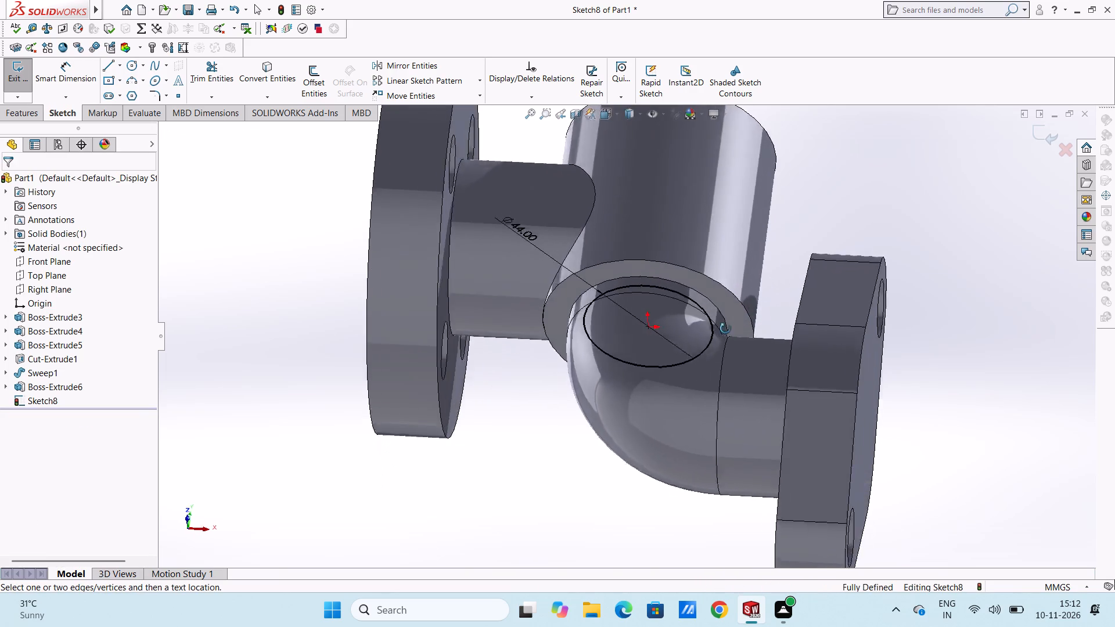
{"action": "middle_click_drag", "start_coordinate": [725, 329], "coordinate": [767, 218]}
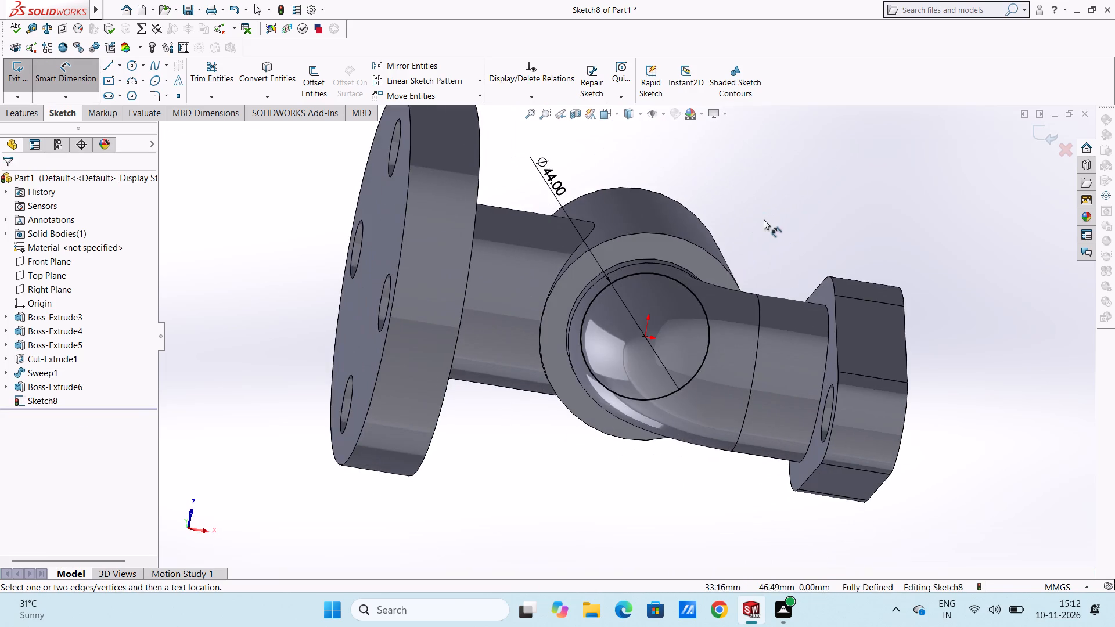
{"action": "scroll", "coordinate": [751, 221], "scroll_direction": "up", "scroll_amount": 2}
{"action": "middle_click_drag", "start_coordinate": [670, 289], "coordinate": [667, 213]}
{"action": "scroll", "coordinate": [664, 221], "scroll_direction": "down", "scroll_amount": 2}
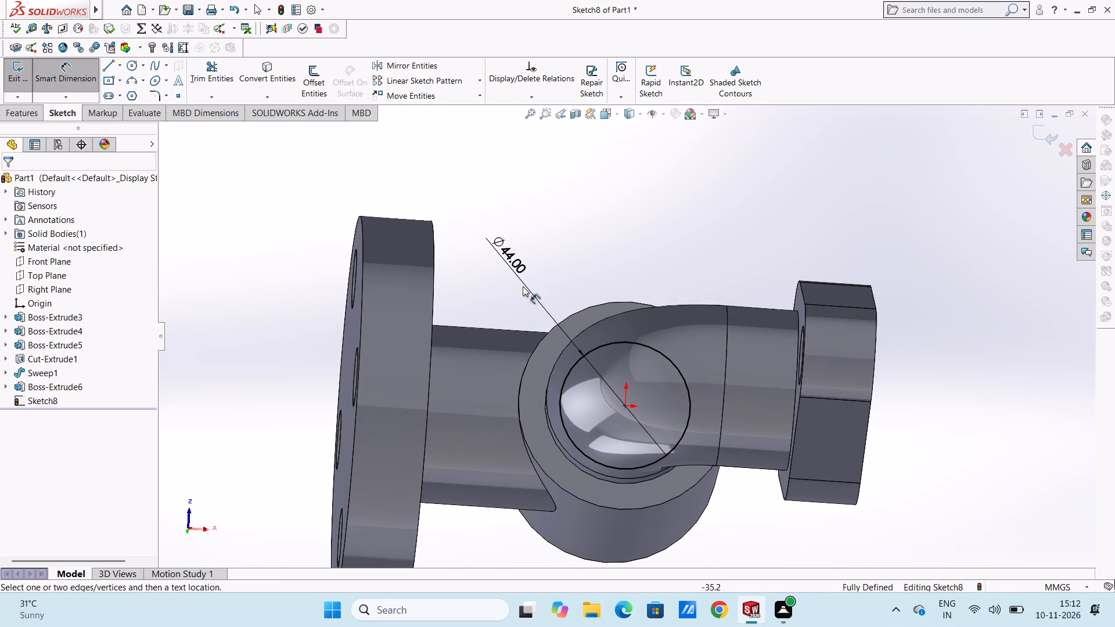
{"action": "double_click", "coordinate": [501, 254]}
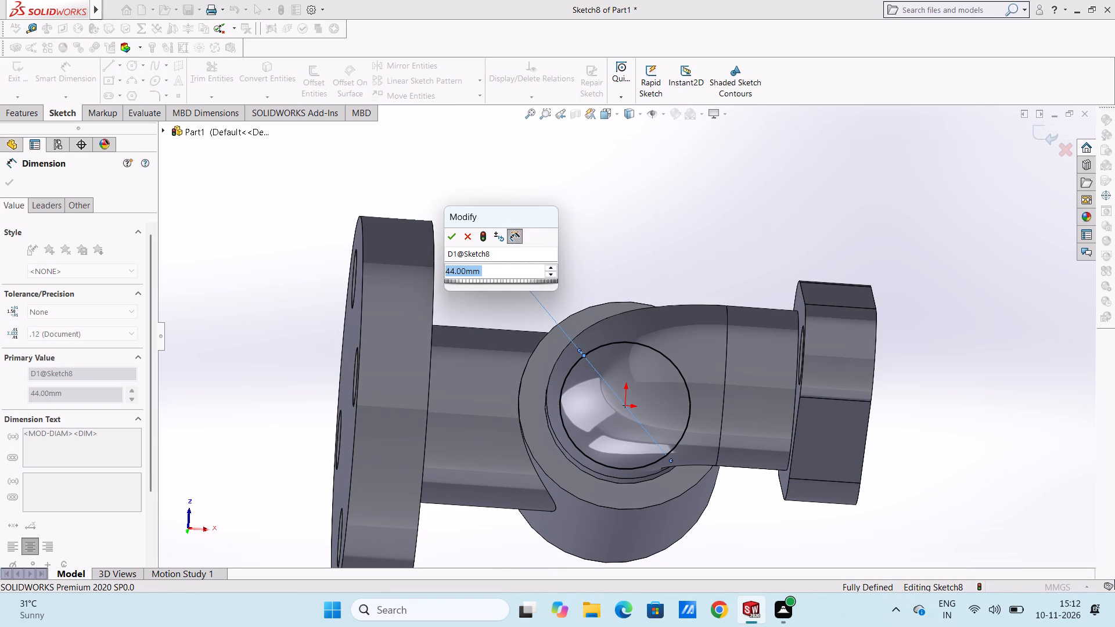
{"action": "type", "text": "34"}
{"action": "key", "text": "Return"}
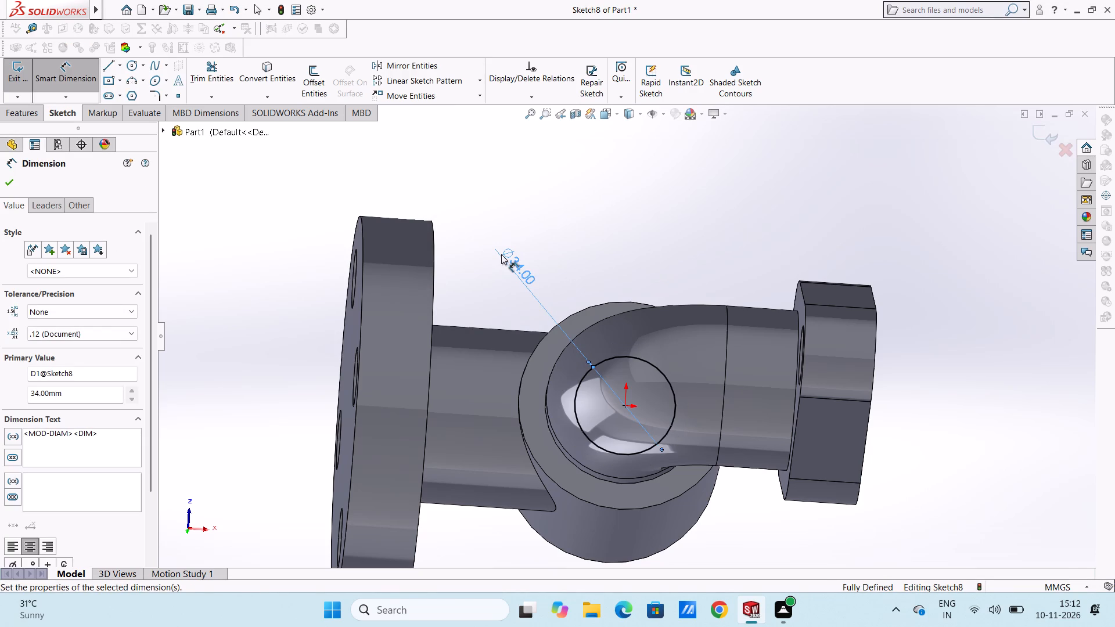
{"action": "left_click", "coordinate": [596, 239]}
Examine the sketched circle from several angles in relation to the cylinder's bottom face, the elbow and both flanges.
{"action": "middle_click_drag", "start_coordinate": [596, 236], "coordinate": [595, 352]}
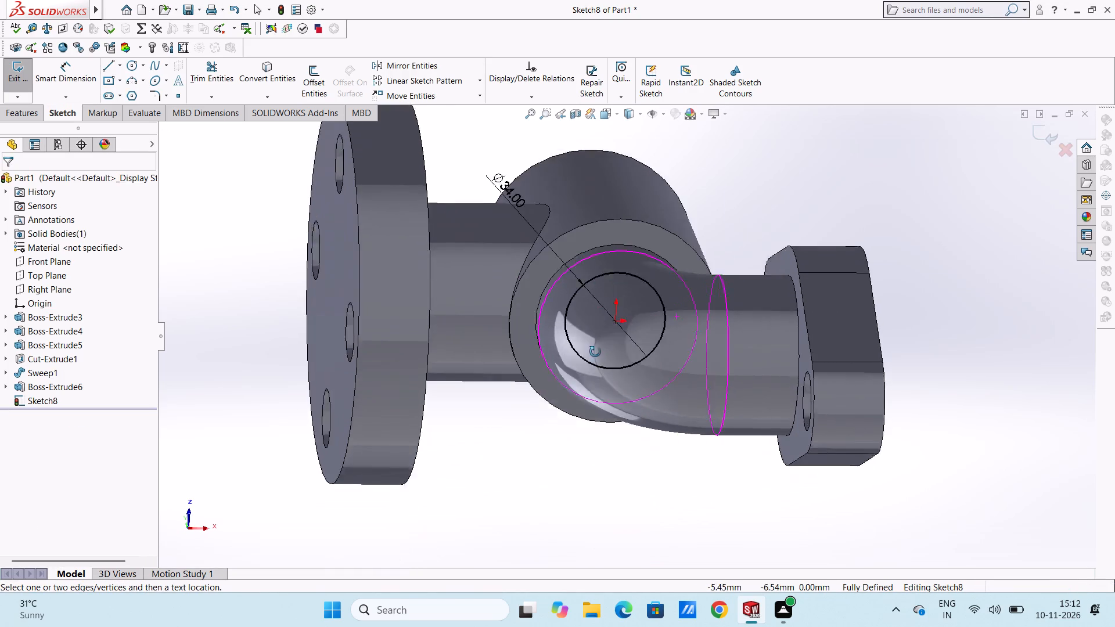
{"action": "middle_click_drag", "start_coordinate": [595, 352], "coordinate": [615, 330]}
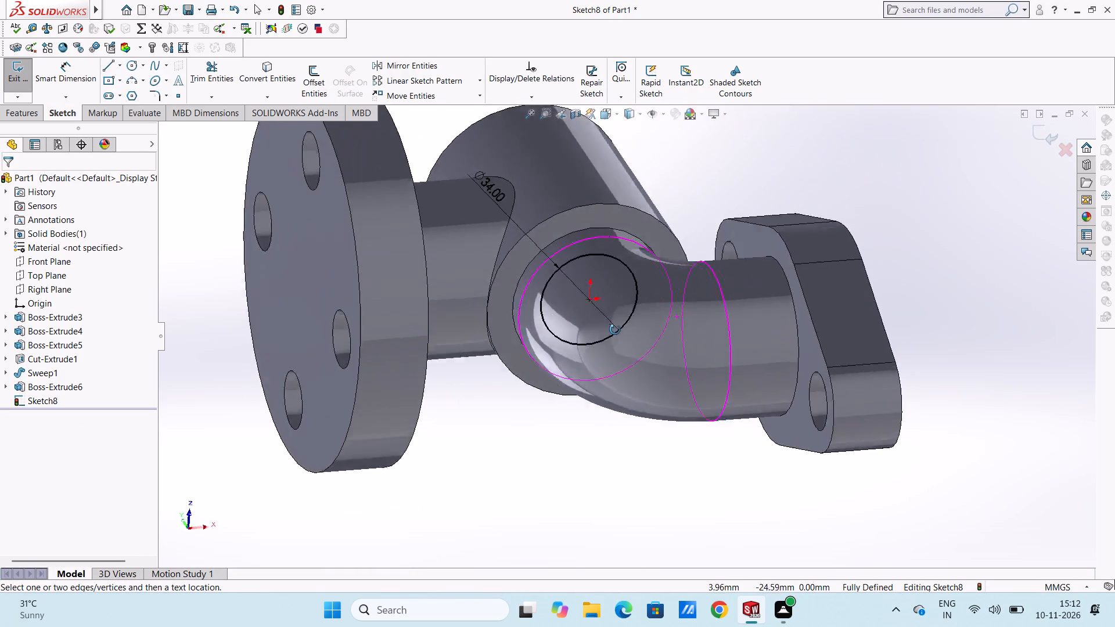
{"action": "middle_click_drag", "start_coordinate": [615, 330], "coordinate": [591, 387]}
{"action": "scroll", "coordinate": [644, 259], "scroll_direction": "up", "scroll_amount": 5}
{"action": "middle_click_drag", "start_coordinate": [693, 198], "coordinate": [690, 233]}
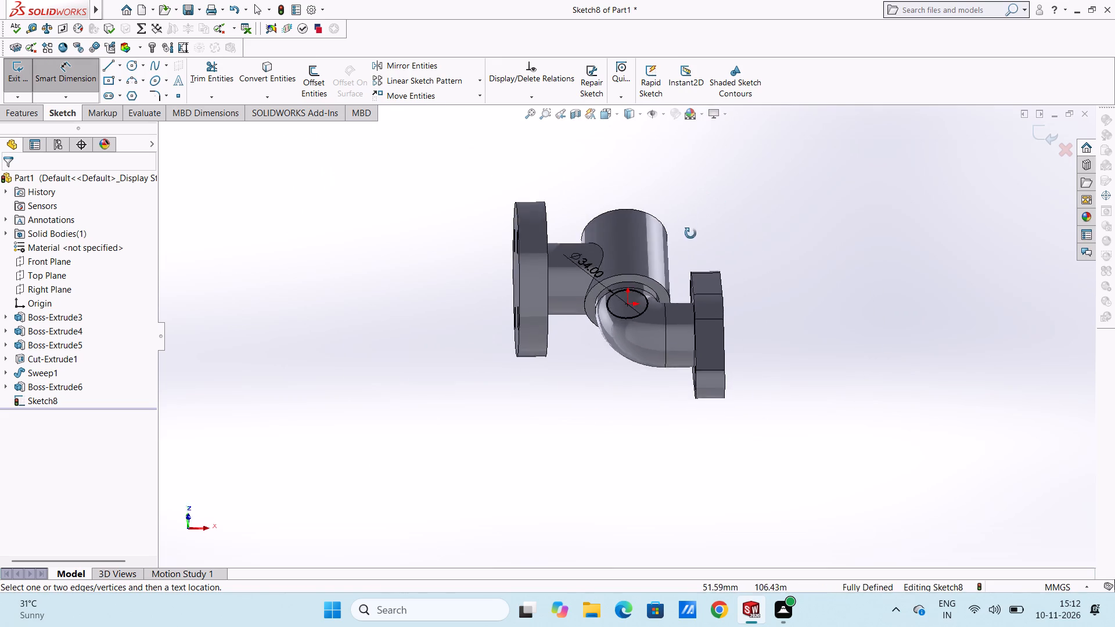
{"action": "middle_click_drag", "start_coordinate": [690, 233], "coordinate": [692, 307]}
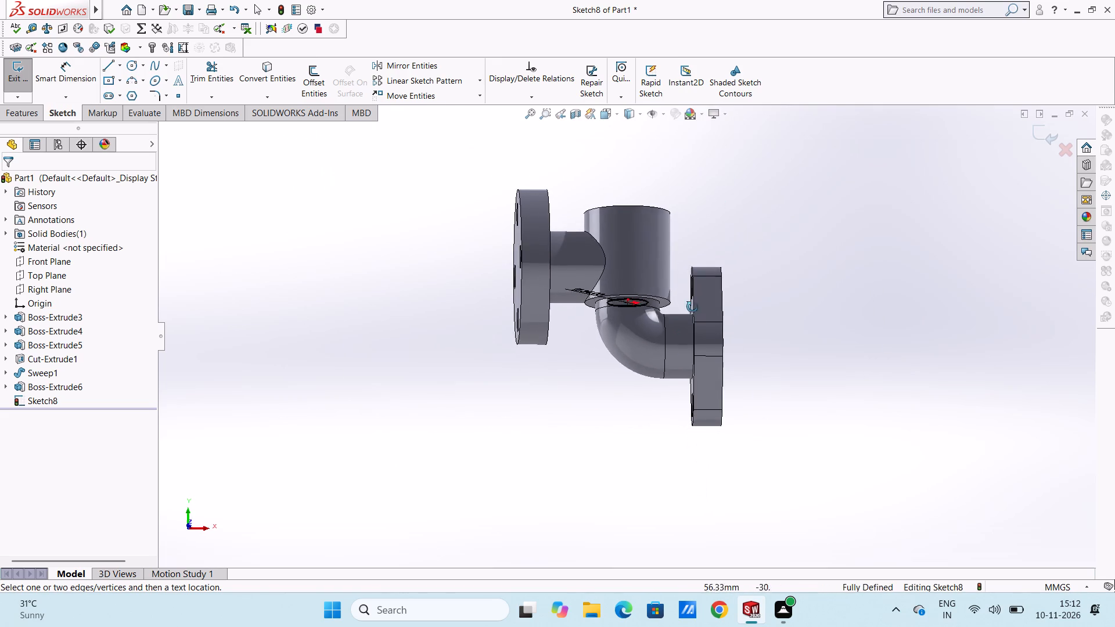
{"action": "middle_click_drag", "start_coordinate": [692, 307], "coordinate": [679, 311]}
{"action": "middle_click", "coordinate": [674, 313]}
{"action": "middle_click_drag", "start_coordinate": [672, 314], "coordinate": [672, 316]}
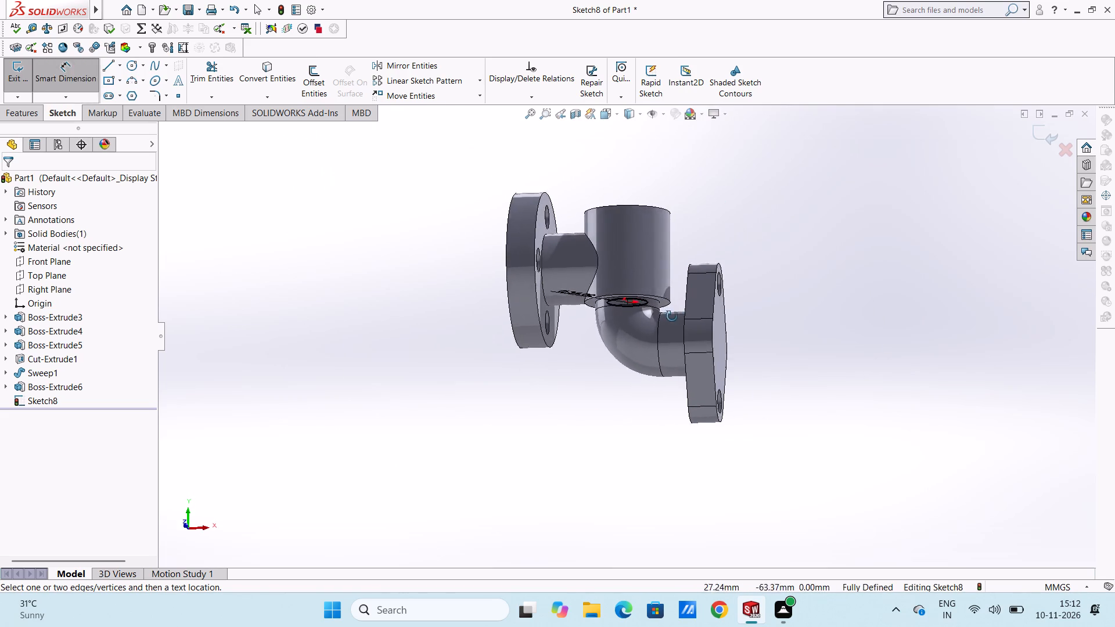
{"action": "middle_click_drag", "start_coordinate": [672, 316], "coordinate": [664, 337]}
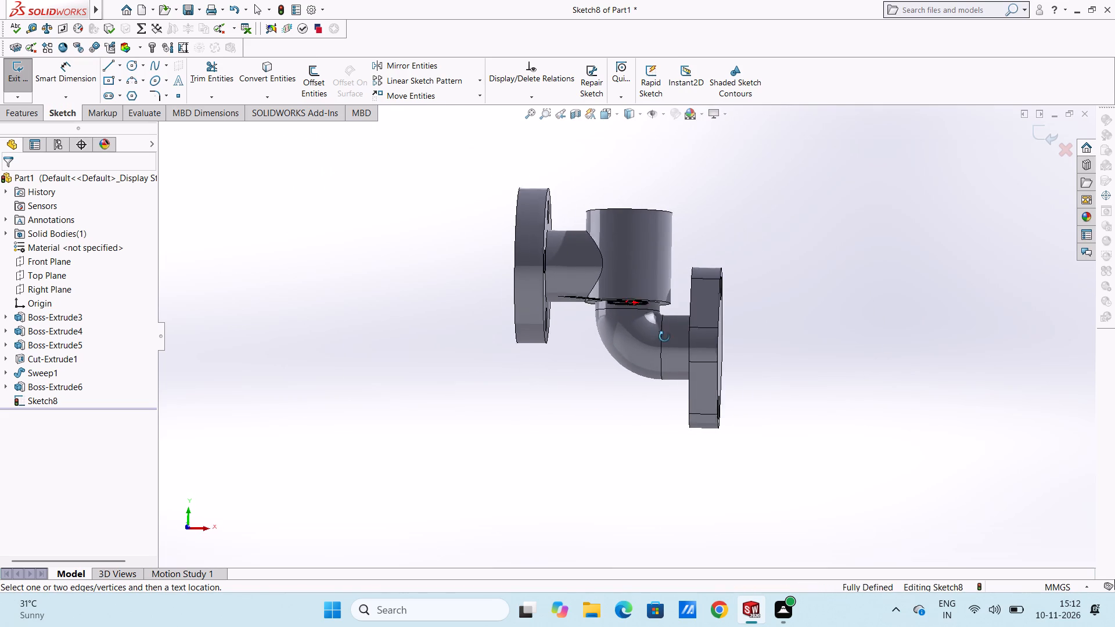
{"action": "middle_click_drag", "start_coordinate": [664, 337], "coordinate": [684, 315]}
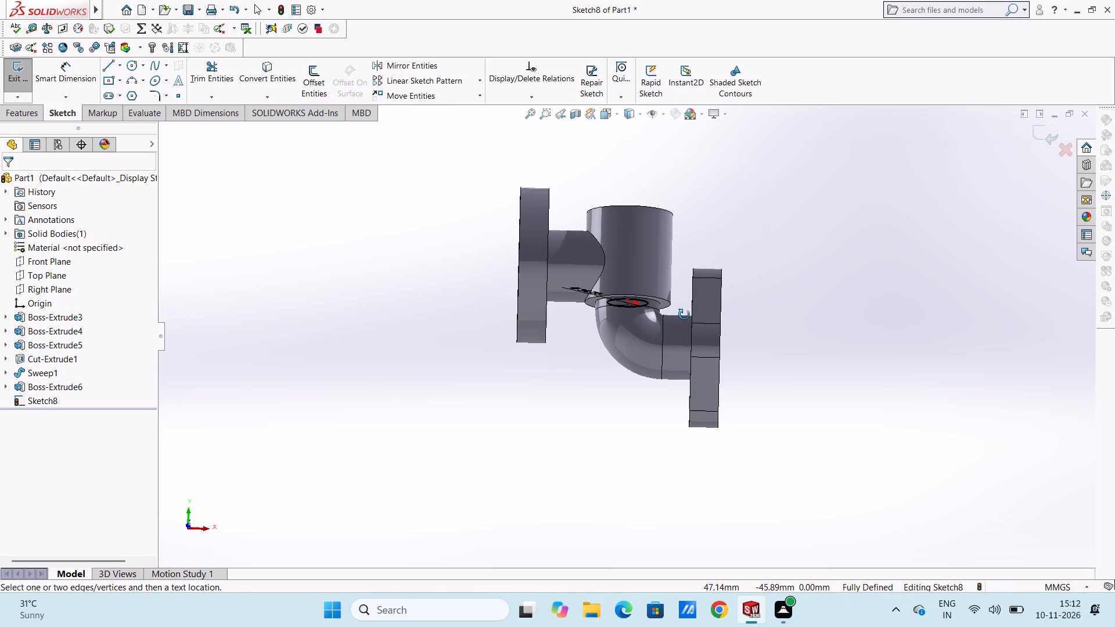
{"action": "middle_click_drag", "start_coordinate": [684, 315], "coordinate": [684, 242]}
{"action": "middle_click", "coordinate": [688, 236]}
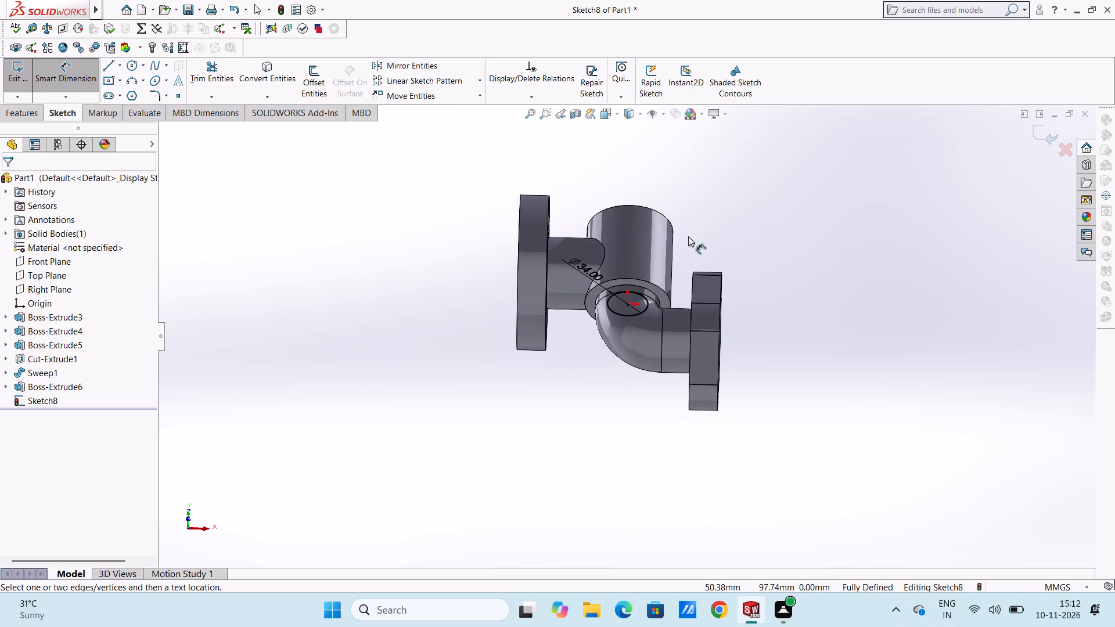
{"action": "scroll", "coordinate": [642, 206], "scroll_direction": "down", "scroll_amount": 3}
{"action": "scroll", "coordinate": [635, 313], "scroll_direction": "up", "scroll_amount": 4}
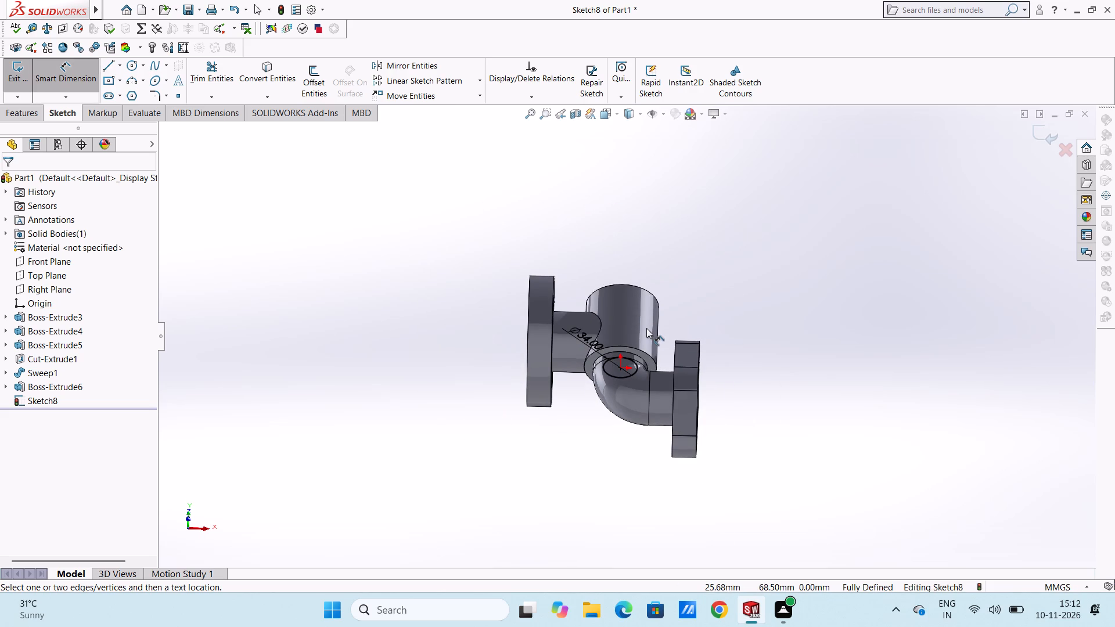
{"action": "middle_click_drag", "start_coordinate": [646, 328], "coordinate": [634, 296]}
{"action": "scroll", "coordinate": [634, 295], "scroll_direction": "down", "scroll_amount": 4}
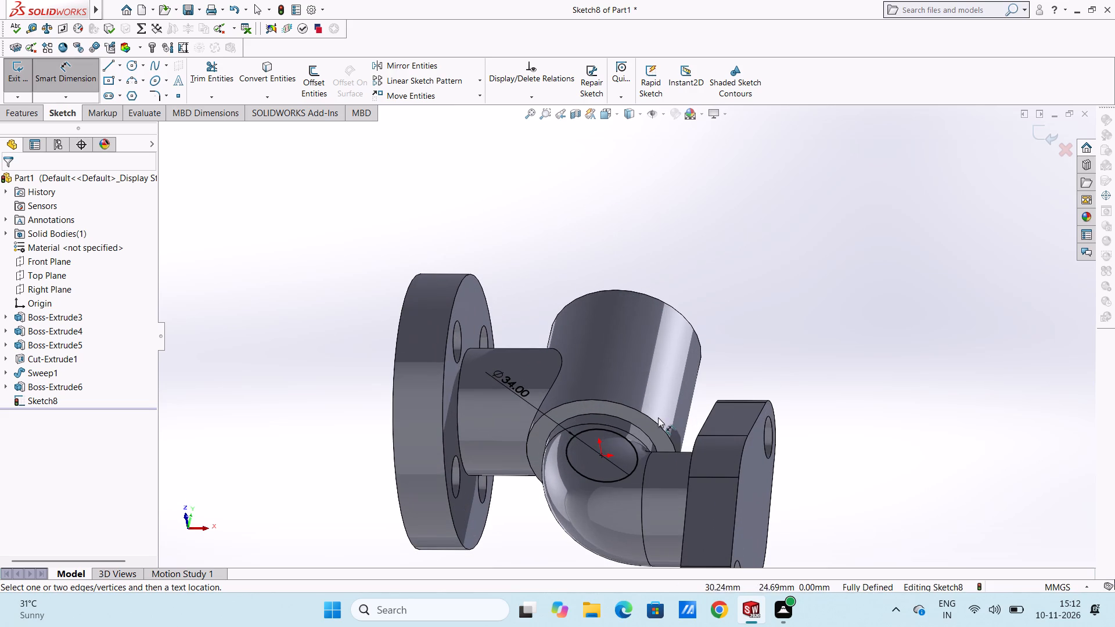
Finish dimensioning and close the circle sketch on the cylinder's bottom face.
{"action": "left_click", "coordinate": [78, 77]}
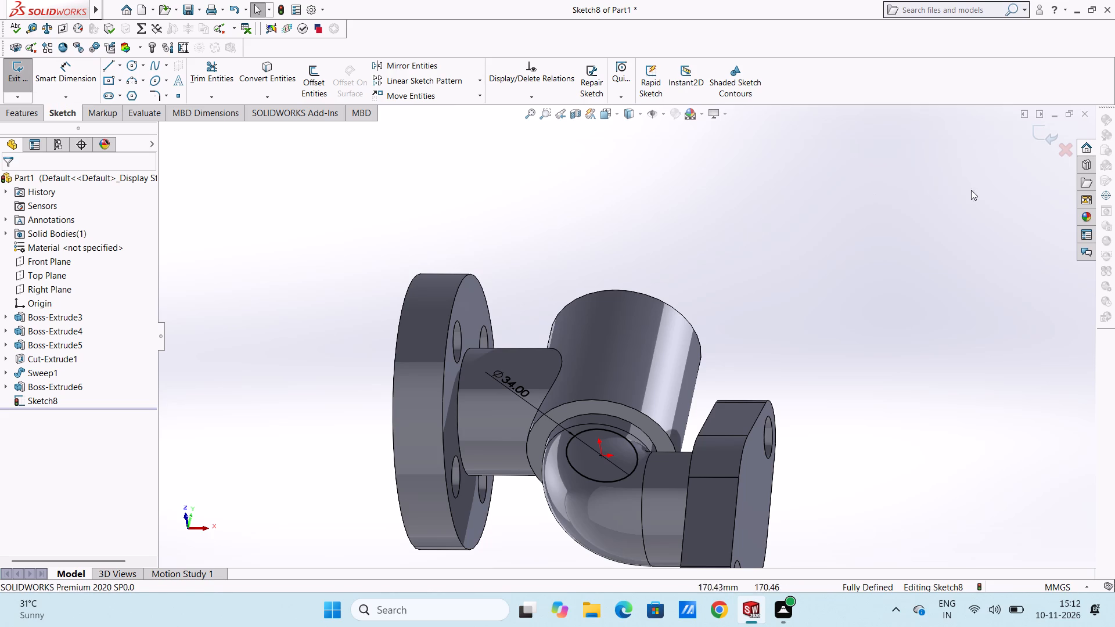
{"action": "left_click", "coordinate": [1040, 134]}
On the Front Plane, sketch a 75 mm vertical line down the cylinder's axis and a 78 mm horizontal line to the end flange's outer face.
{"action": "scroll", "coordinate": [764, 337], "scroll_direction": "up", "scroll_amount": 5}
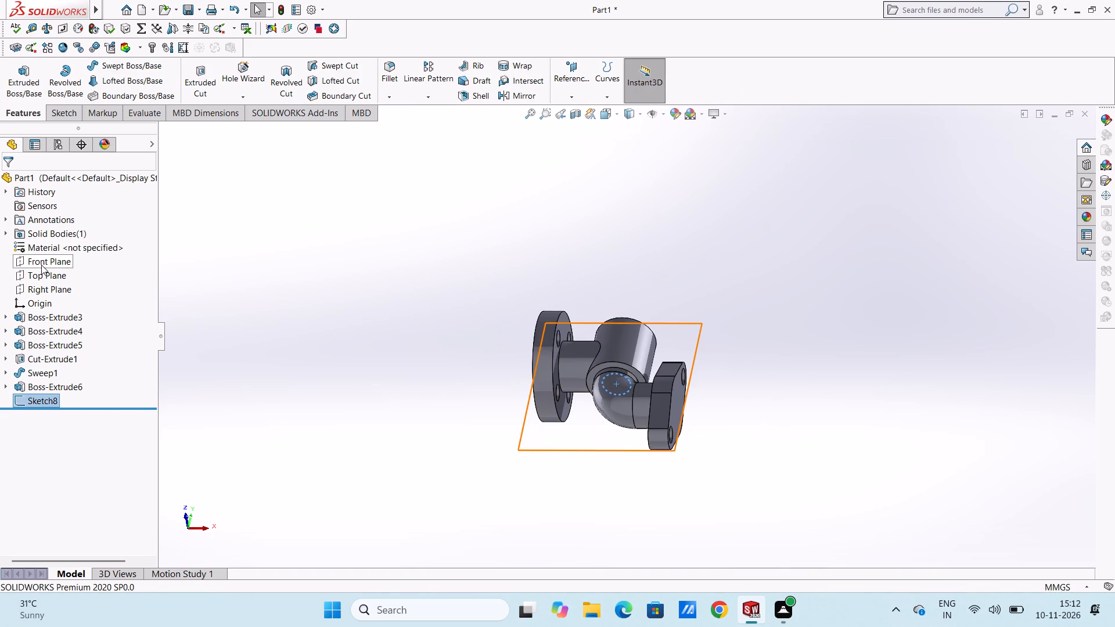
{"action": "left_click", "coordinate": [42, 264]}
{"action": "left_click", "coordinate": [52, 246]}
{"action": "left_click", "coordinate": [358, 251]}
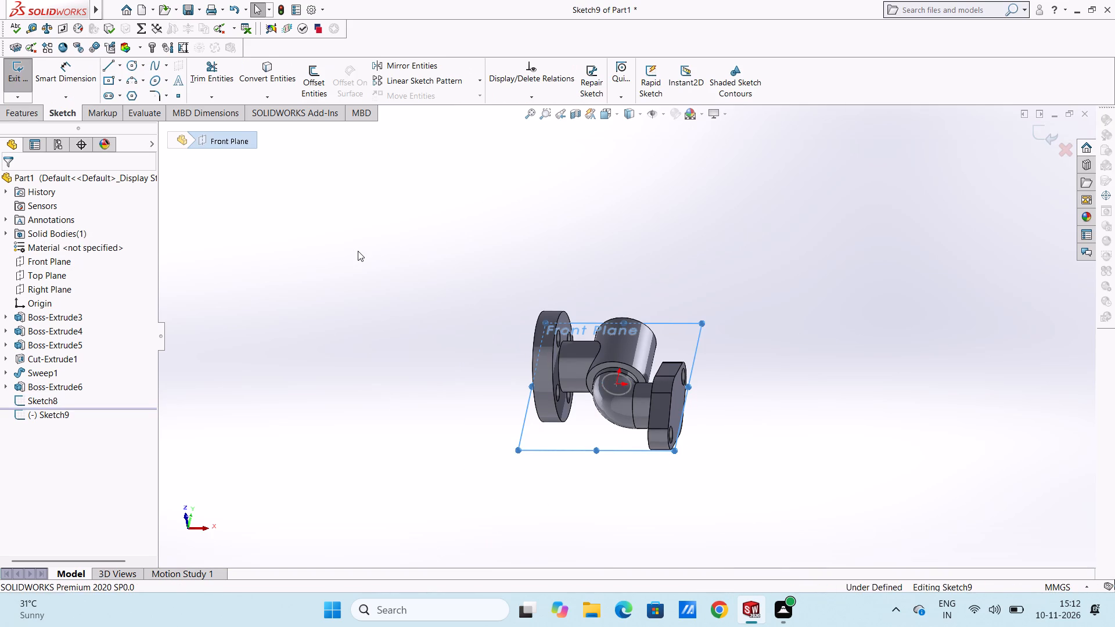
{"action": "key", "text": "ctrl+1"}
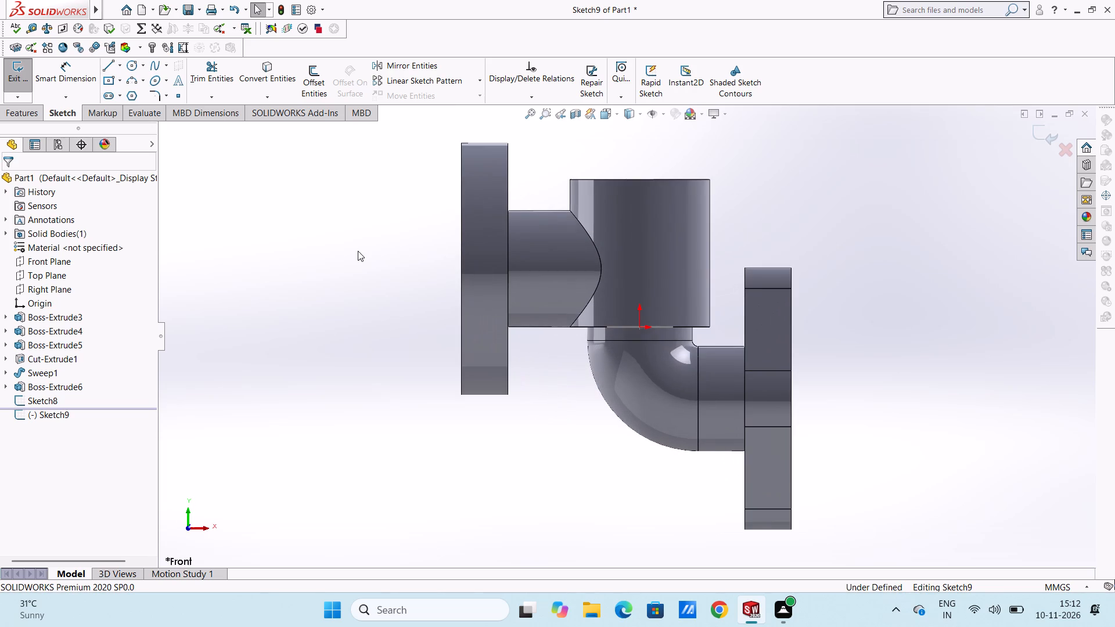
{"action": "scroll", "coordinate": [698, 288], "scroll_direction": "up", "scroll_amount": 4}
{"action": "scroll", "coordinate": [726, 360], "scroll_direction": "down", "scroll_amount": 2}
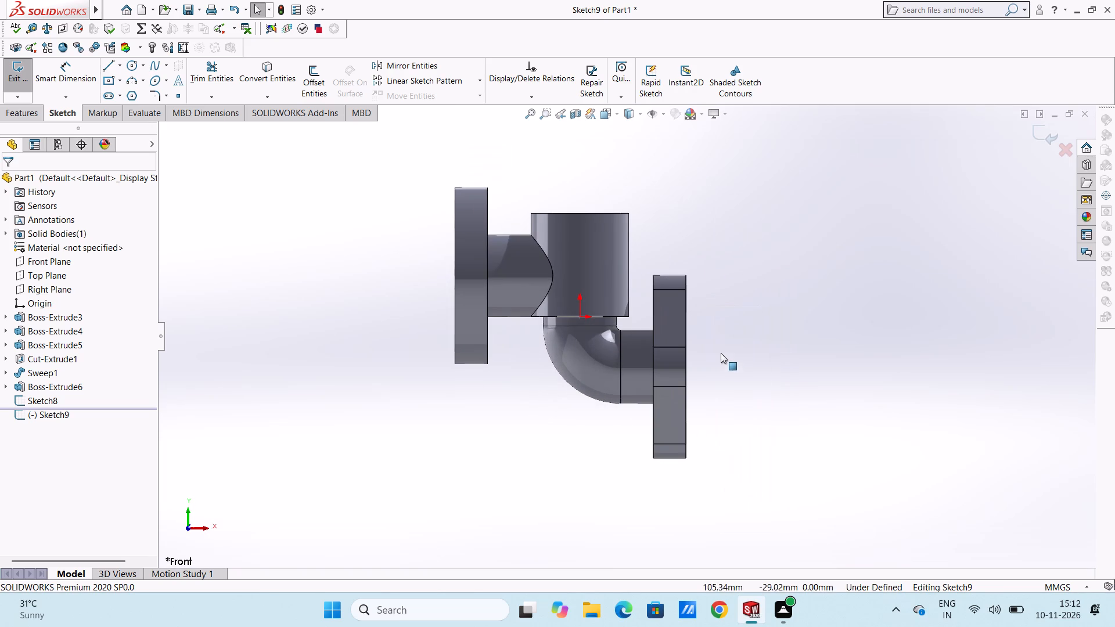
{"action": "left_click", "coordinate": [106, 66]}
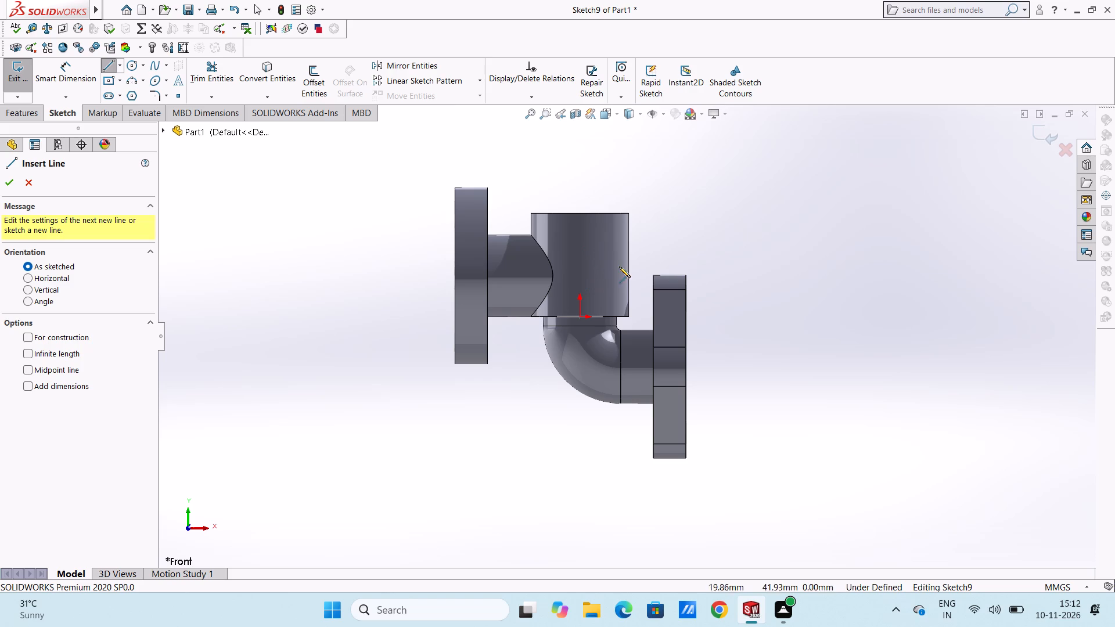
{"action": "left_click", "coordinate": [581, 264]}
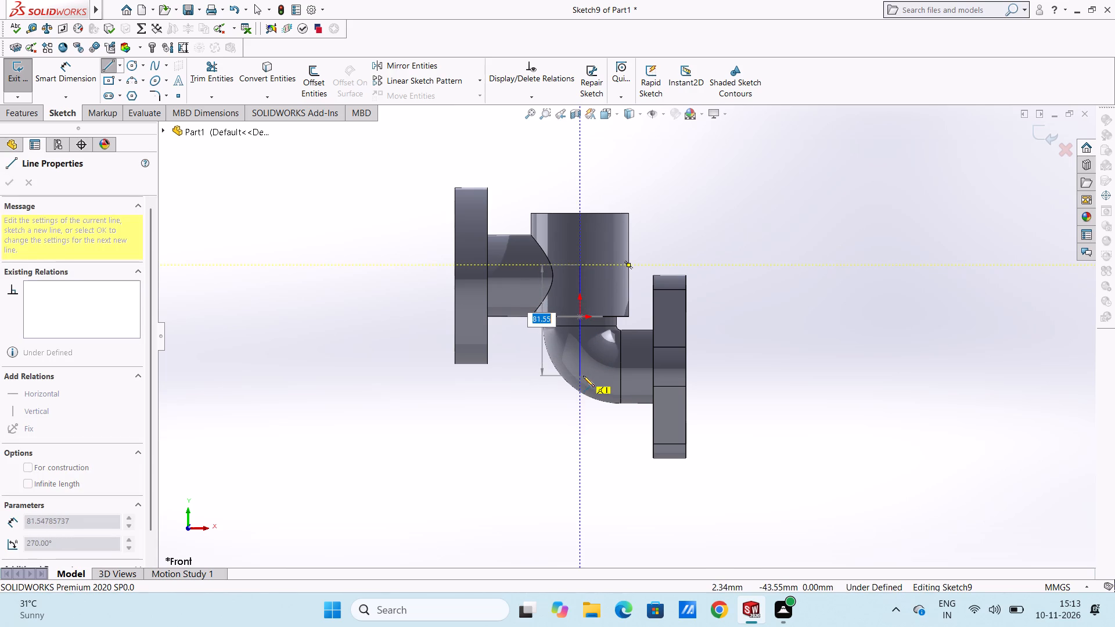
{"action": "type", "text": "75"}
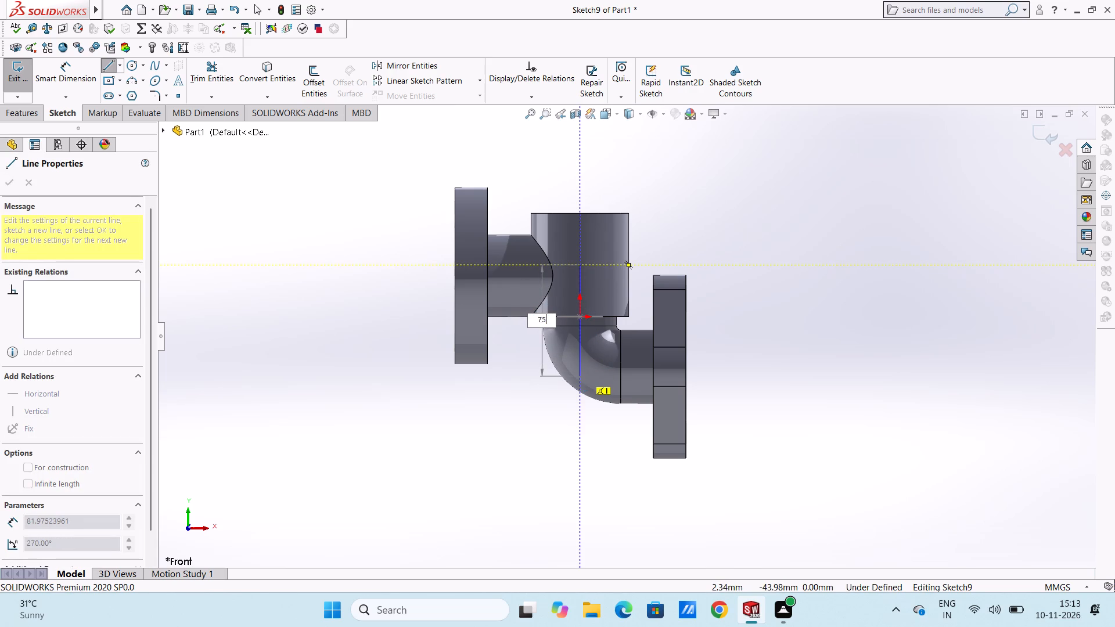
{"action": "key", "text": "Return"}
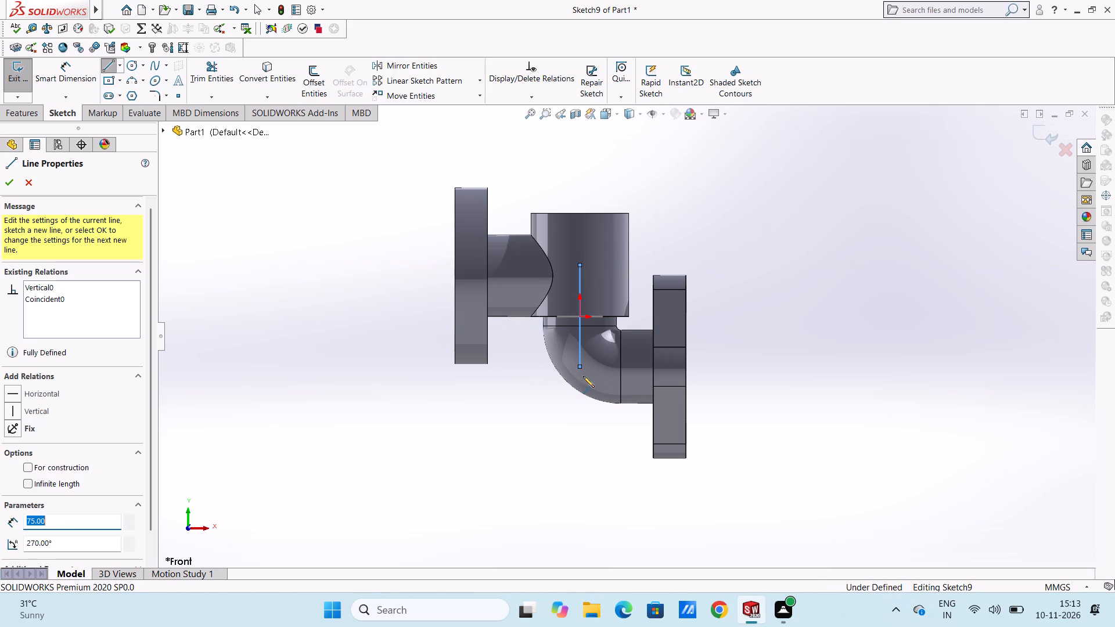
{"action": "left_click", "coordinate": [685, 367]}
{"action": "right_click", "coordinate": [785, 256]}
{"action": "left_click", "coordinate": [804, 264]}
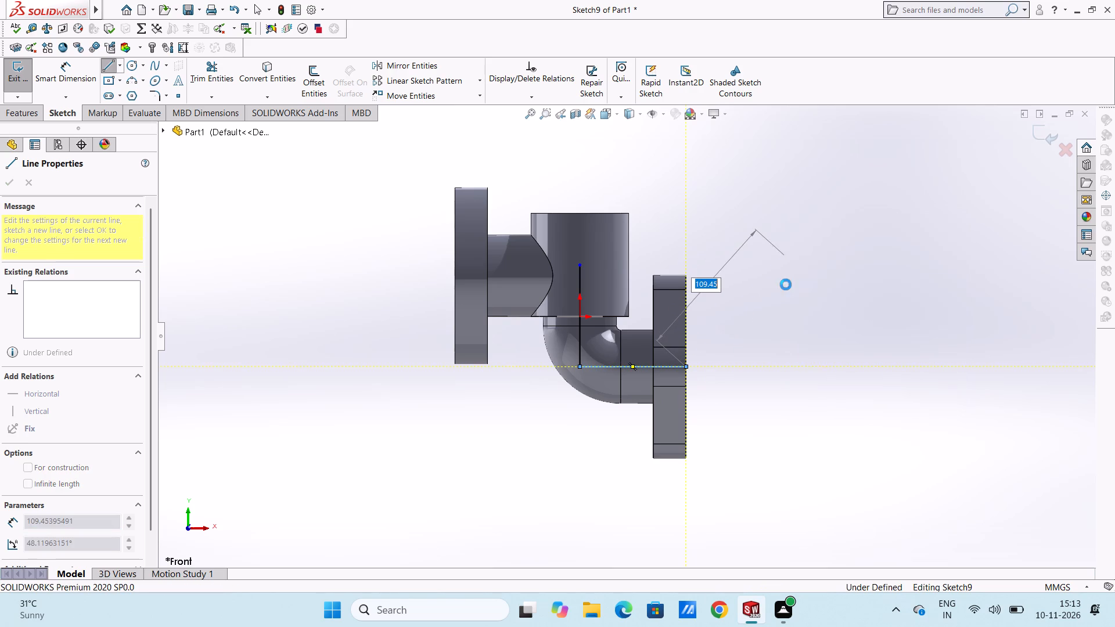
{"action": "left_click", "coordinate": [786, 286]}
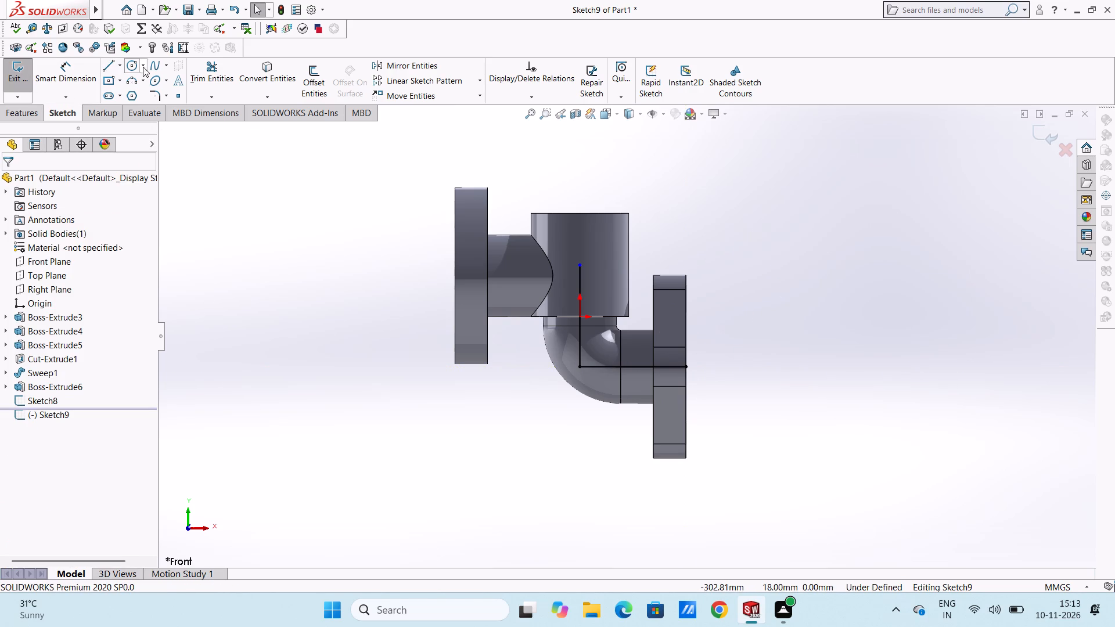
Round the corner between the two path lines with a 30 mm sketch fillet and move its radius dimension clear of the elbow.
{"action": "left_click", "coordinate": [156, 93]}
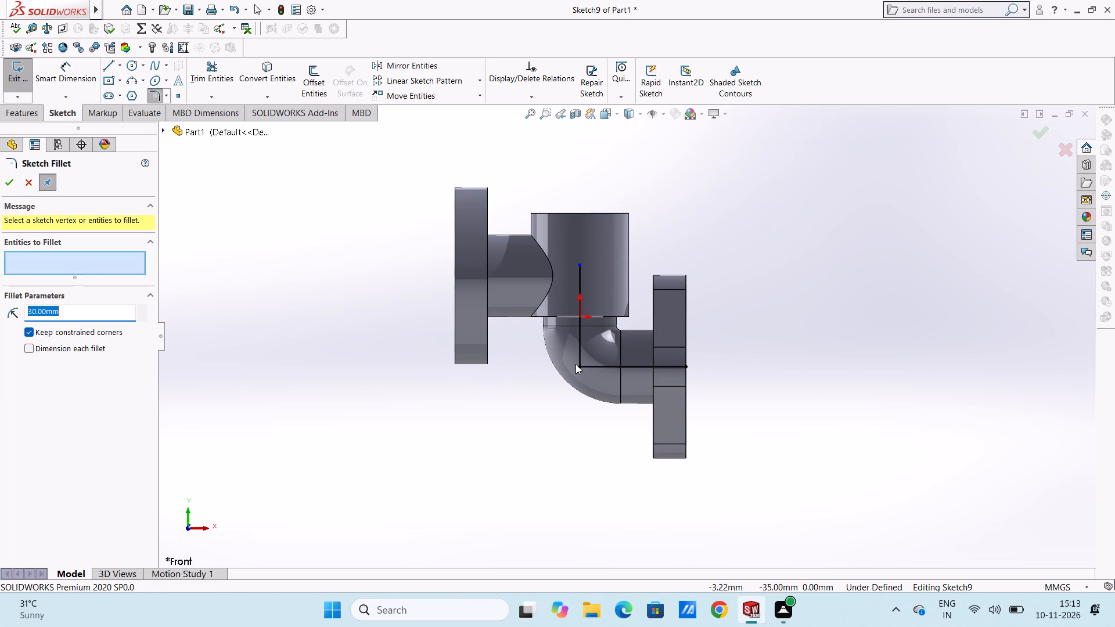
{"action": "left_click", "coordinate": [578, 367]}
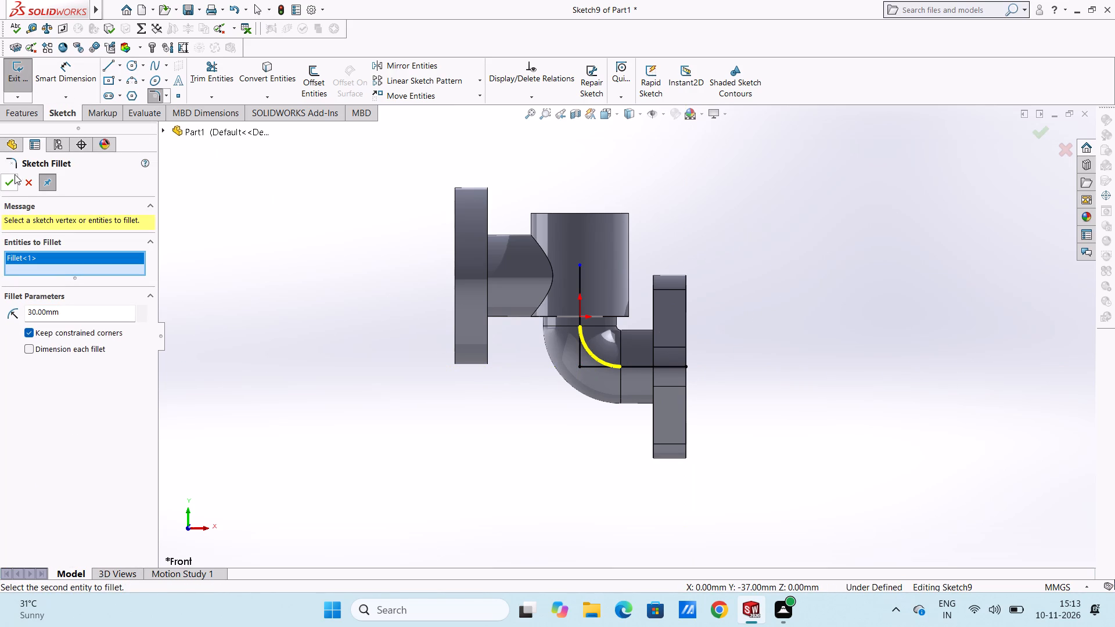
{"action": "left_click", "coordinate": [9, 180]}
{"action": "left_click", "coordinate": [13, 182]}
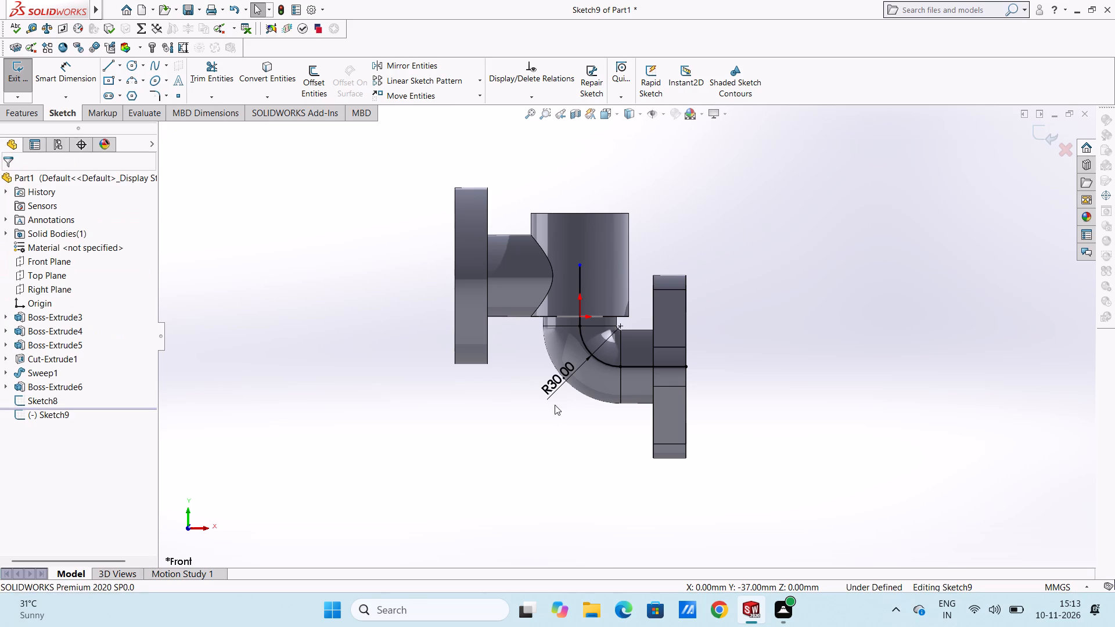
{"action": "left_click_drag", "start_coordinate": [561, 377], "coordinate": [512, 427]}
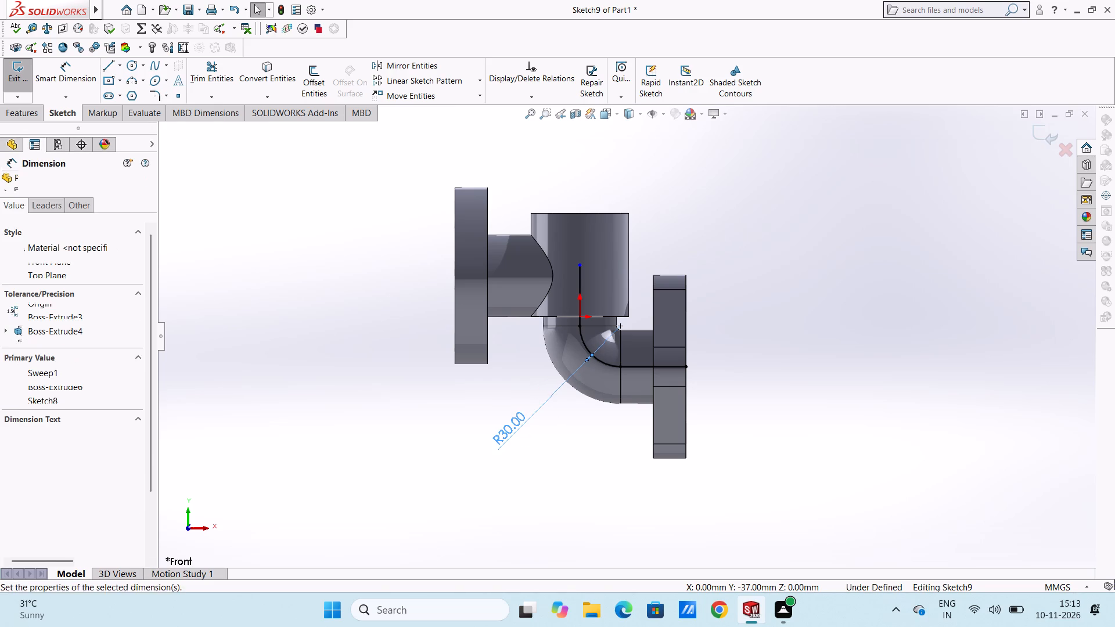
{"action": "left_click", "coordinate": [706, 214]}
Dimension the length of the path's vertical straight segment beside the drilled flange and finish the sketch.
{"action": "scroll", "coordinate": [594, 279], "scroll_direction": "down", "scroll_amount": 4}
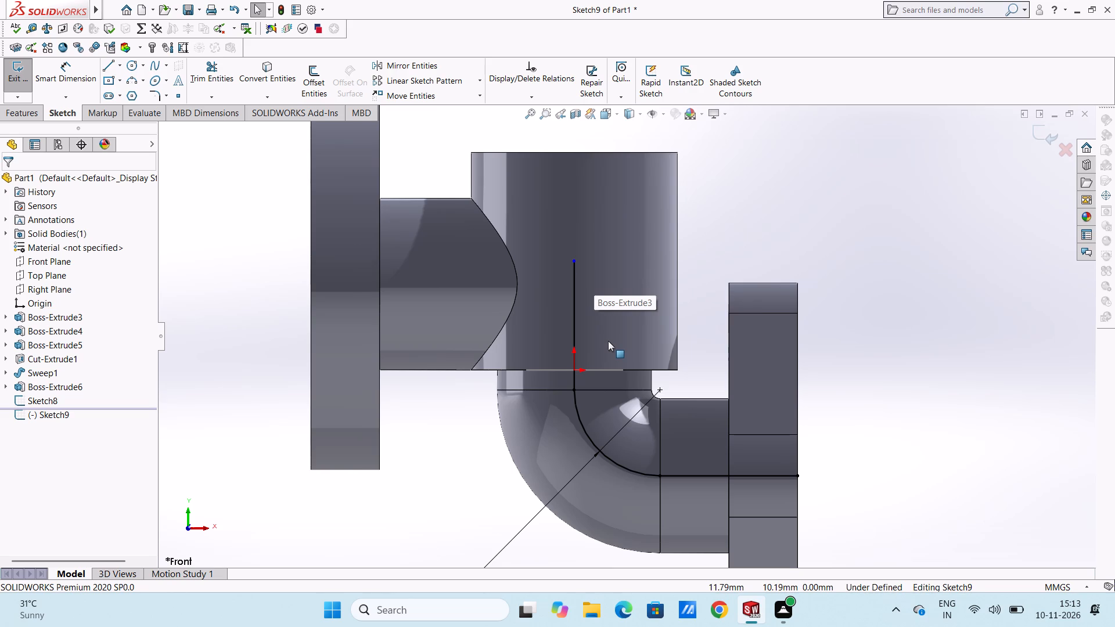
{"action": "scroll", "coordinate": [608, 341], "scroll_direction": "up", "scroll_amount": 8}
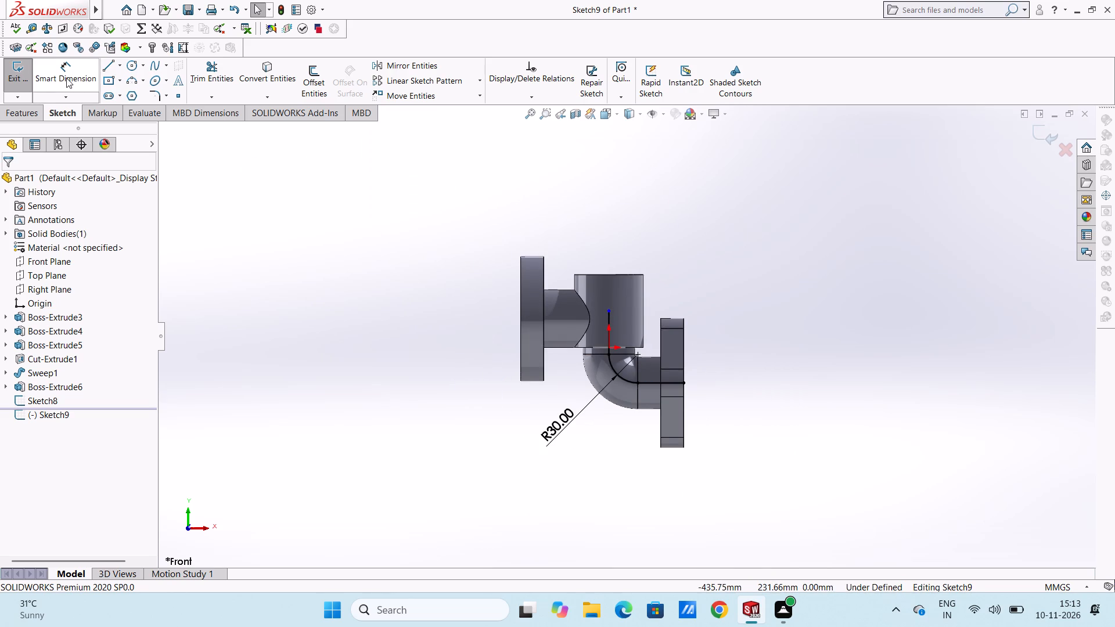
{"action": "left_click", "coordinate": [66, 78]}
{"action": "left_click", "coordinate": [610, 323]}
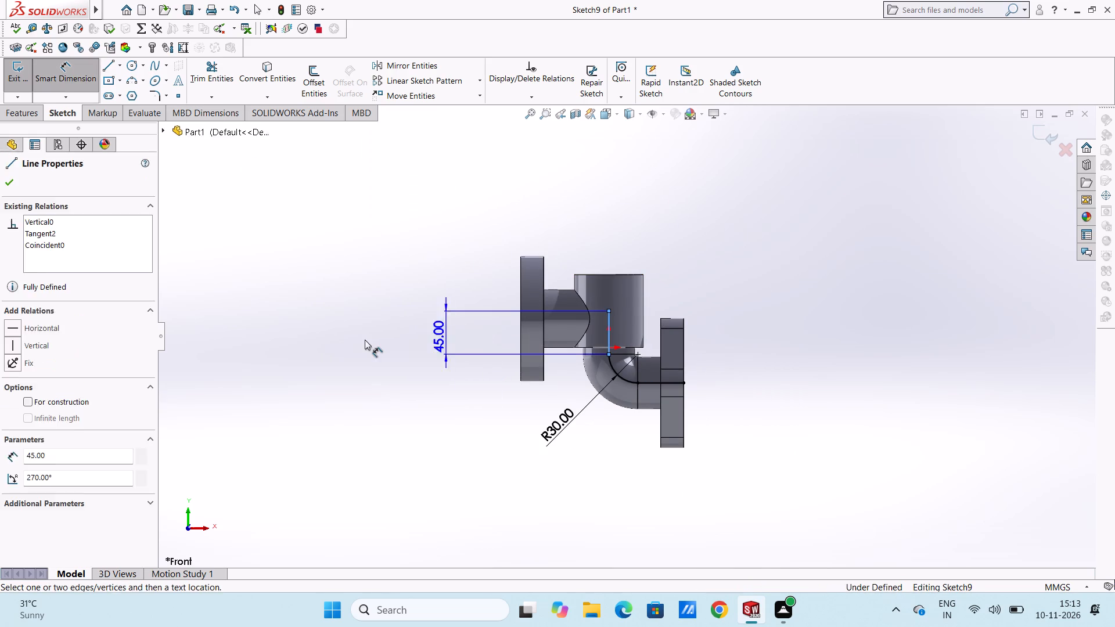
{"action": "left_click", "coordinate": [362, 340]}
{"action": "double_click", "coordinate": [308, 318]}
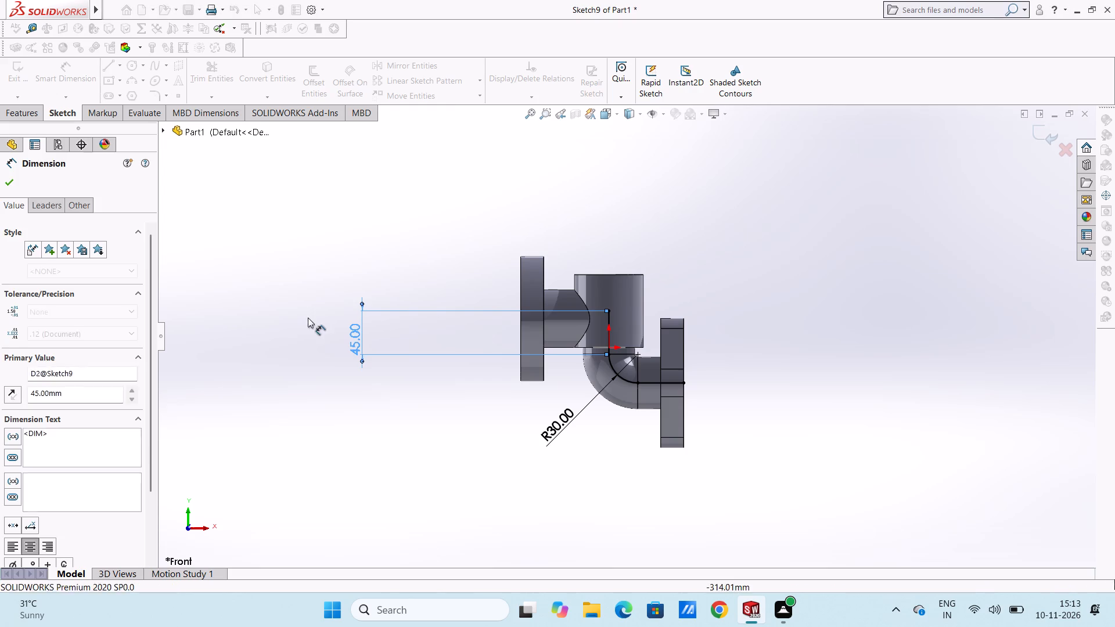
{"action": "left_click", "coordinate": [77, 82]}
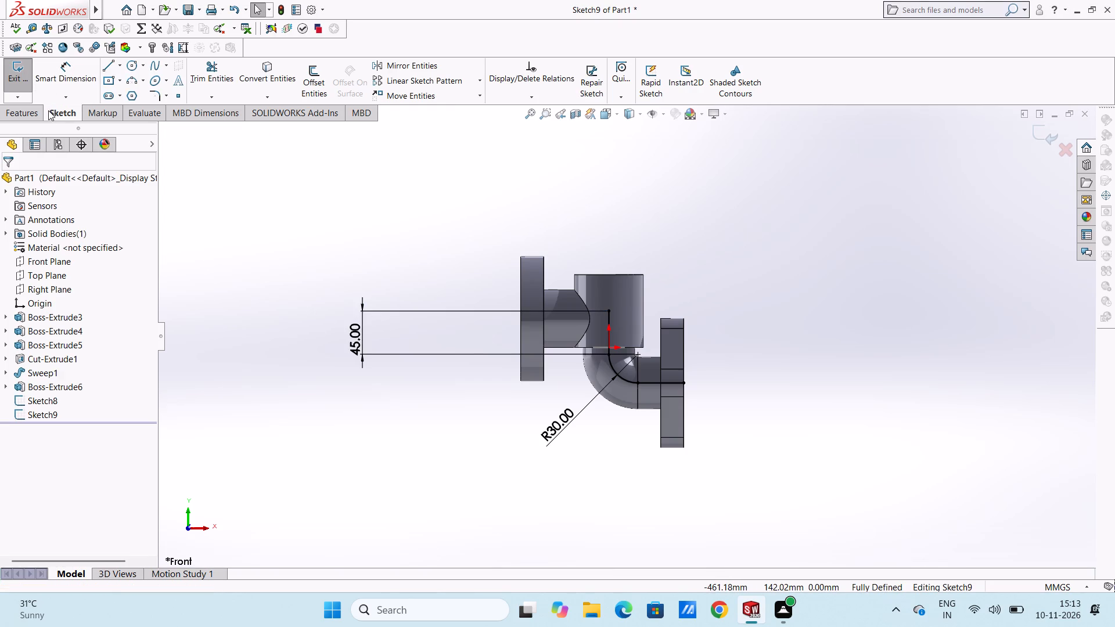
{"action": "left_click", "coordinate": [1038, 132]}
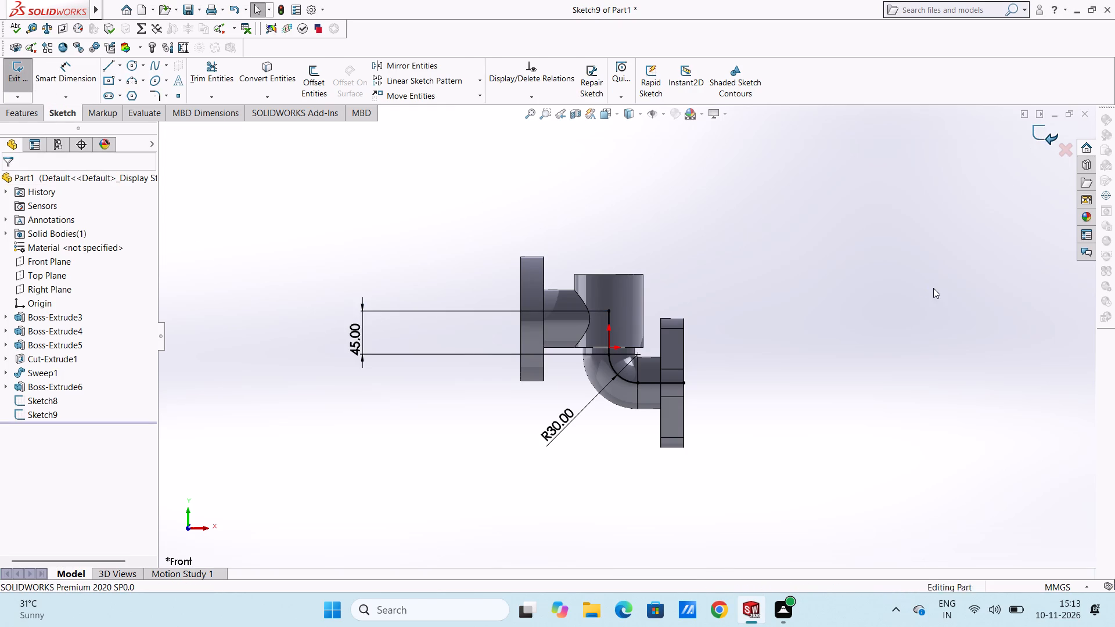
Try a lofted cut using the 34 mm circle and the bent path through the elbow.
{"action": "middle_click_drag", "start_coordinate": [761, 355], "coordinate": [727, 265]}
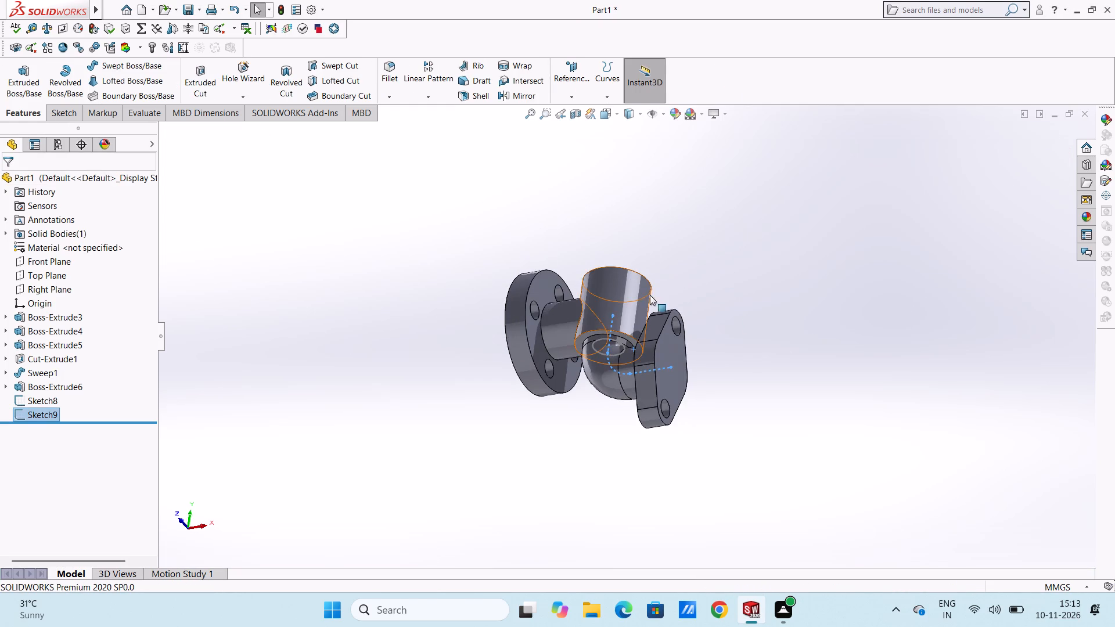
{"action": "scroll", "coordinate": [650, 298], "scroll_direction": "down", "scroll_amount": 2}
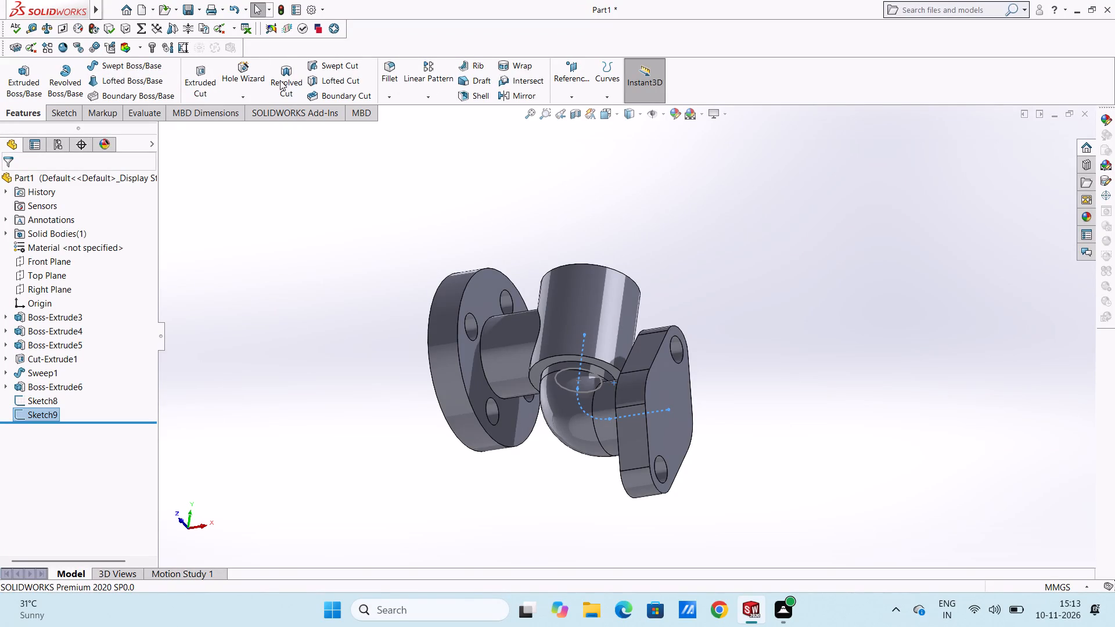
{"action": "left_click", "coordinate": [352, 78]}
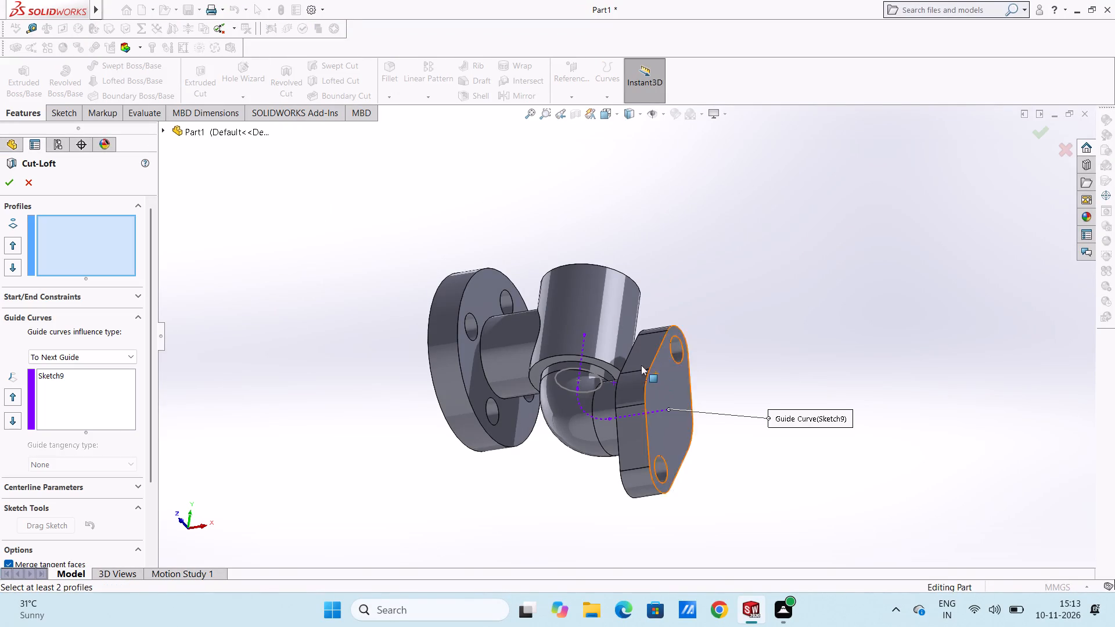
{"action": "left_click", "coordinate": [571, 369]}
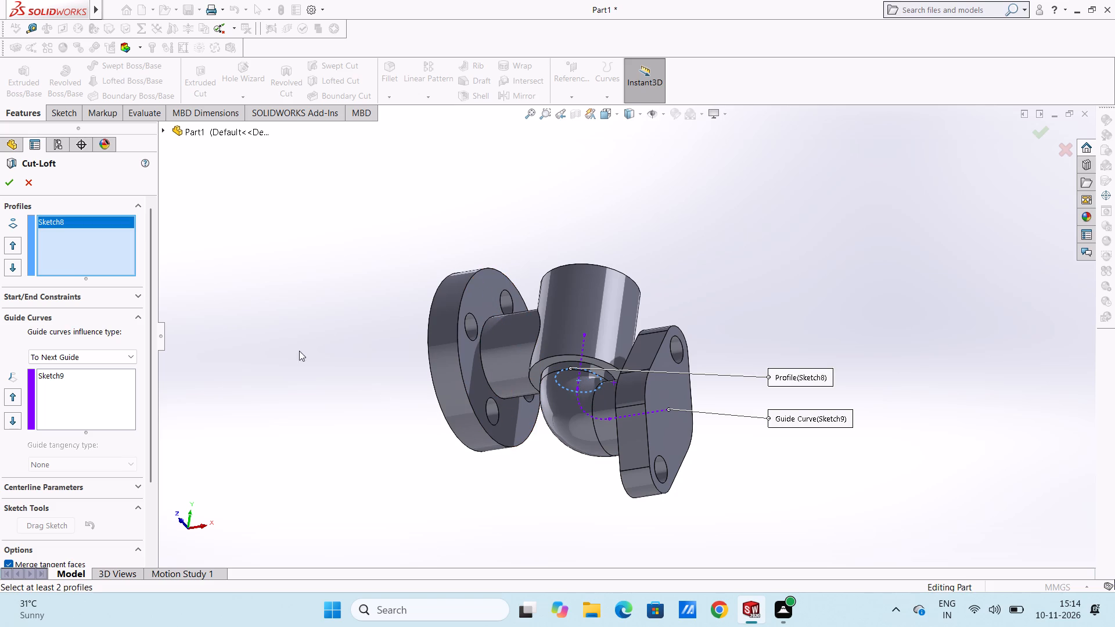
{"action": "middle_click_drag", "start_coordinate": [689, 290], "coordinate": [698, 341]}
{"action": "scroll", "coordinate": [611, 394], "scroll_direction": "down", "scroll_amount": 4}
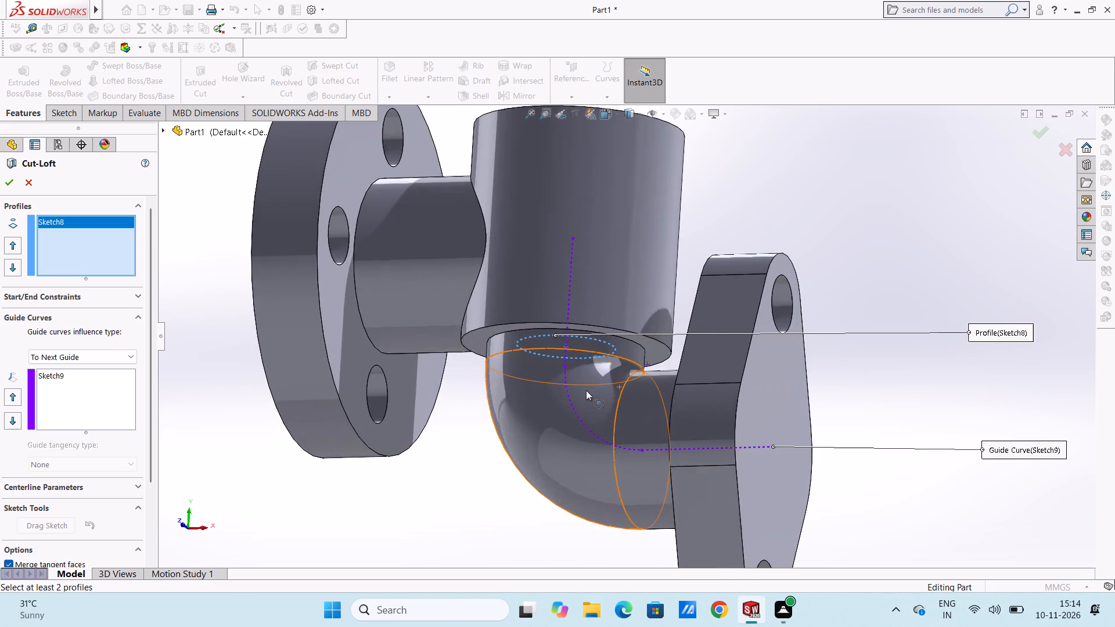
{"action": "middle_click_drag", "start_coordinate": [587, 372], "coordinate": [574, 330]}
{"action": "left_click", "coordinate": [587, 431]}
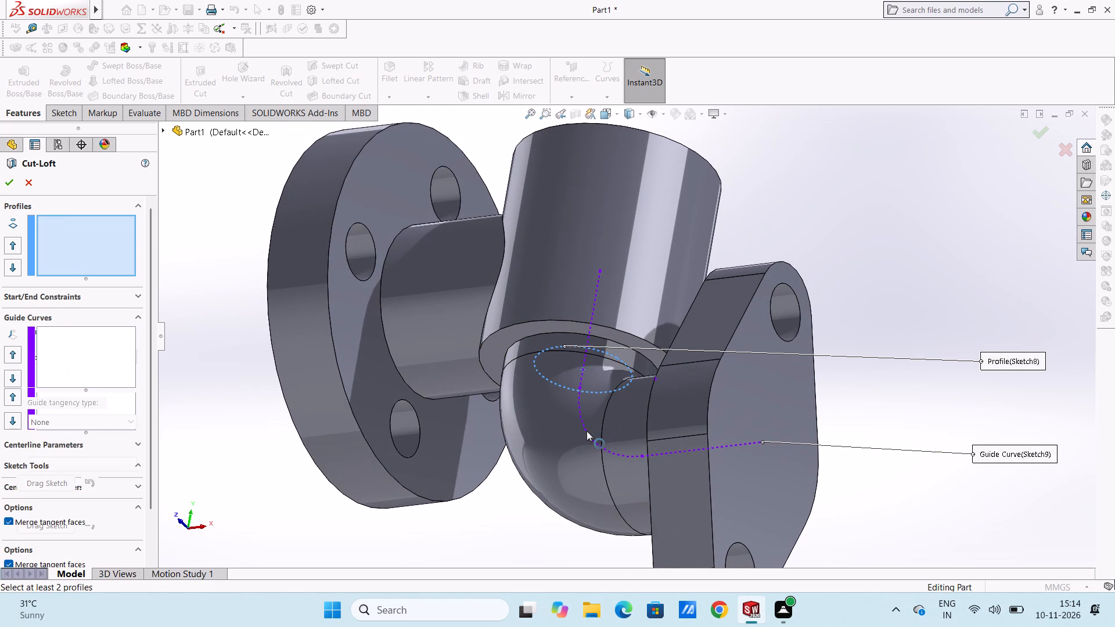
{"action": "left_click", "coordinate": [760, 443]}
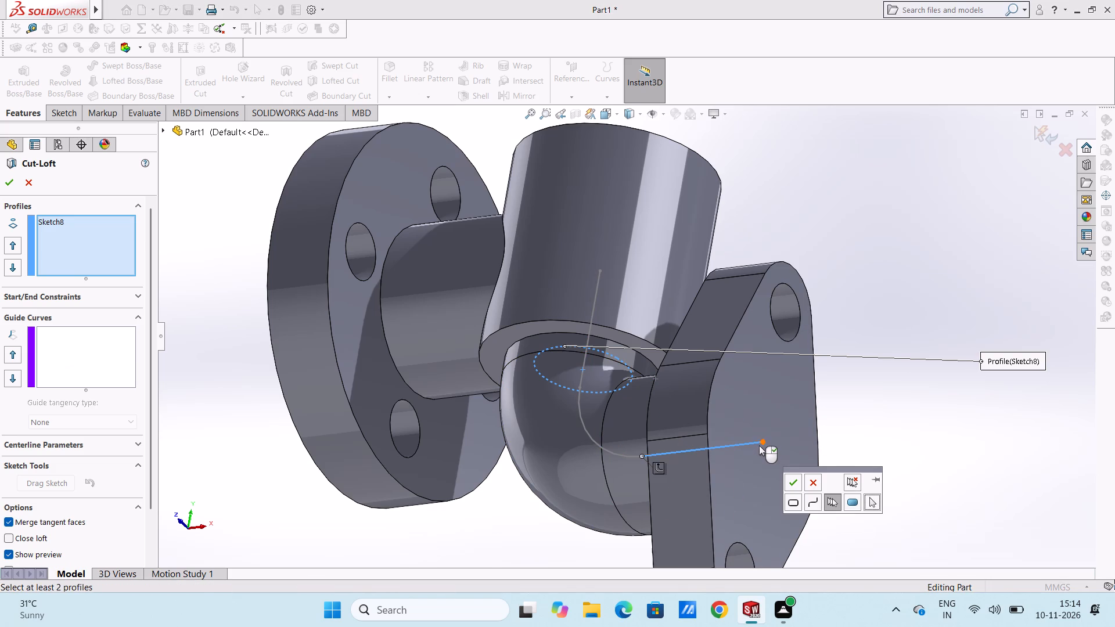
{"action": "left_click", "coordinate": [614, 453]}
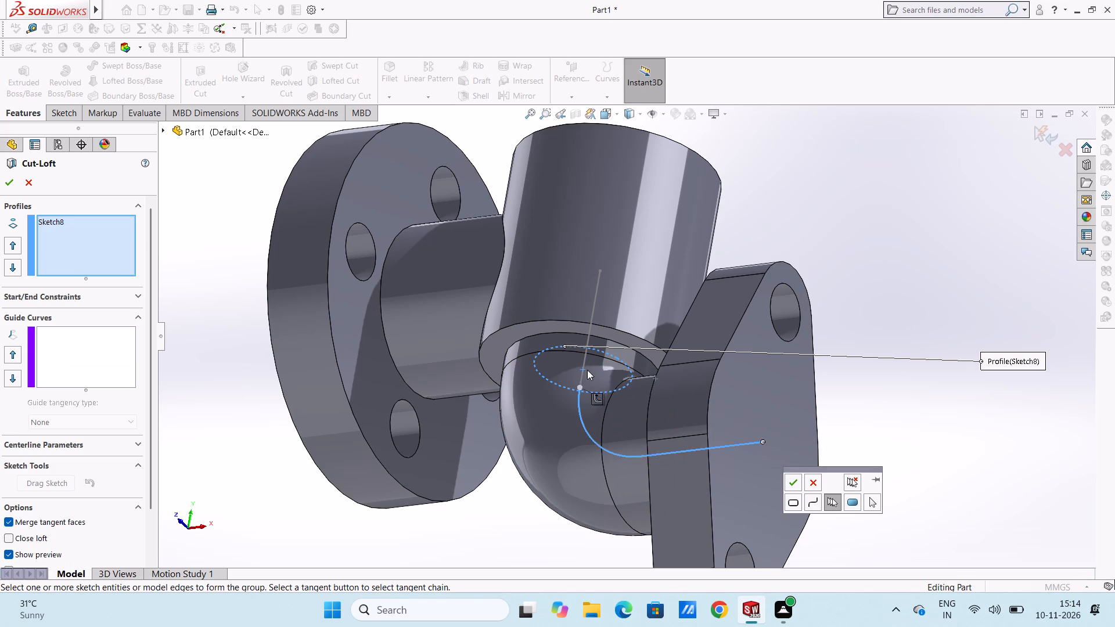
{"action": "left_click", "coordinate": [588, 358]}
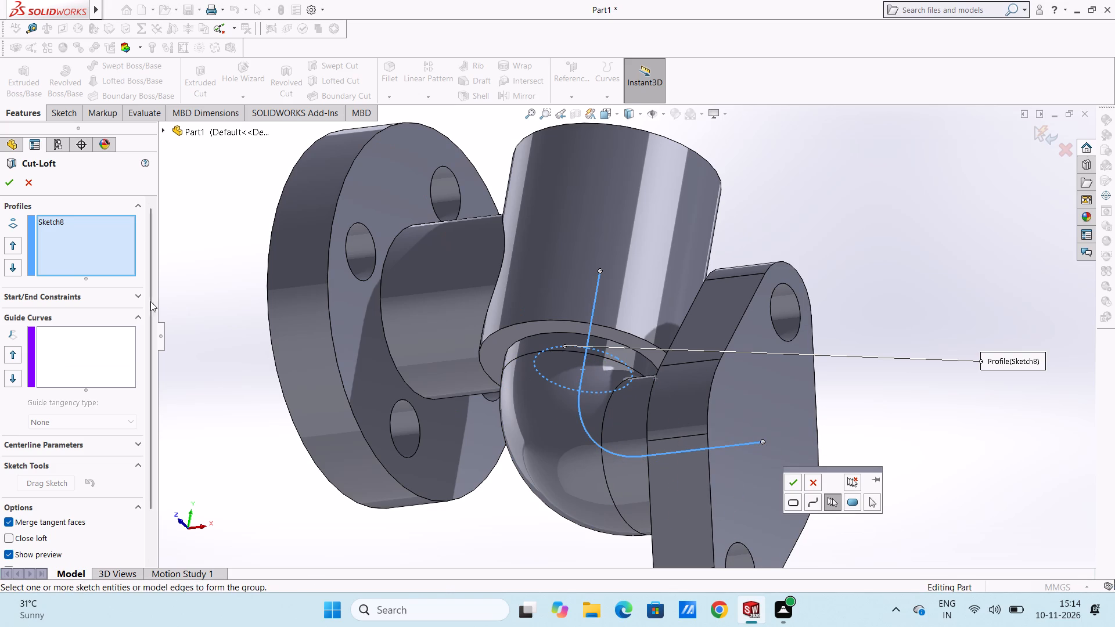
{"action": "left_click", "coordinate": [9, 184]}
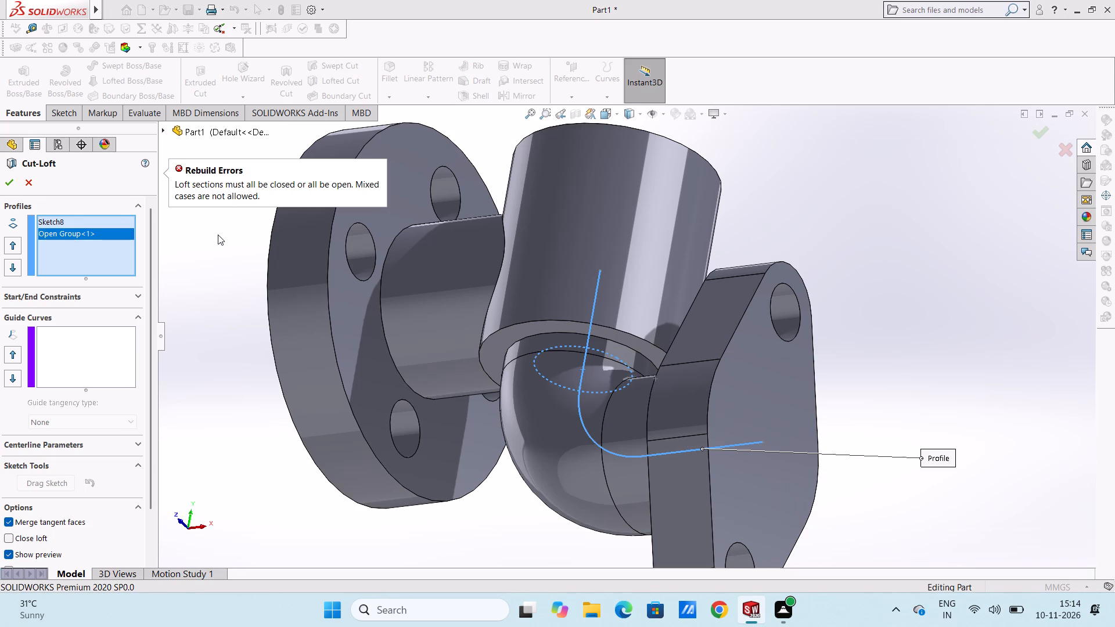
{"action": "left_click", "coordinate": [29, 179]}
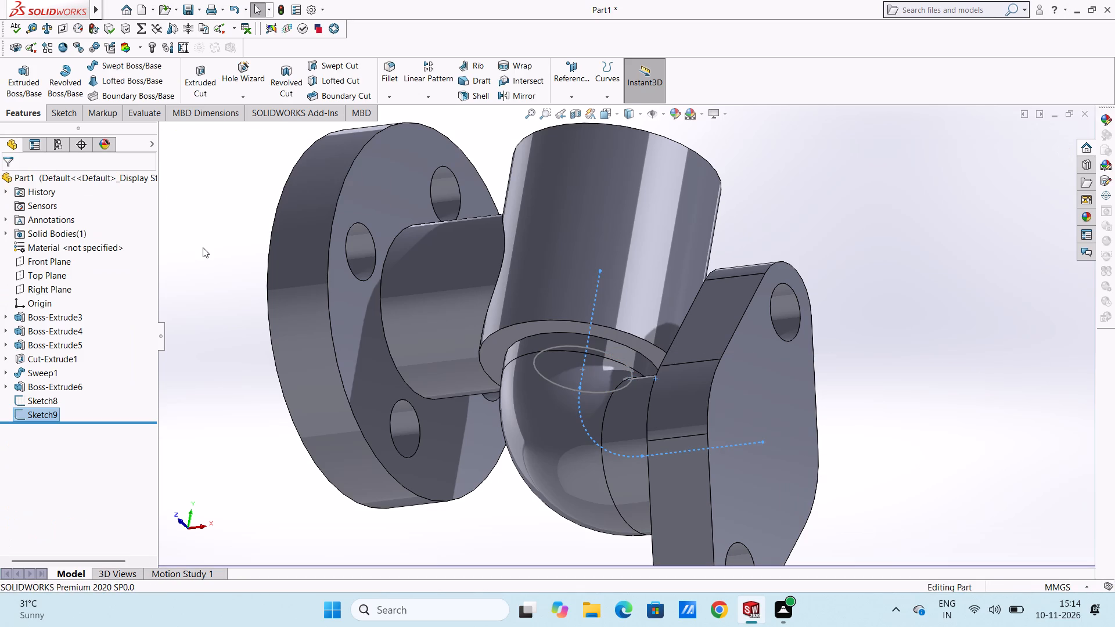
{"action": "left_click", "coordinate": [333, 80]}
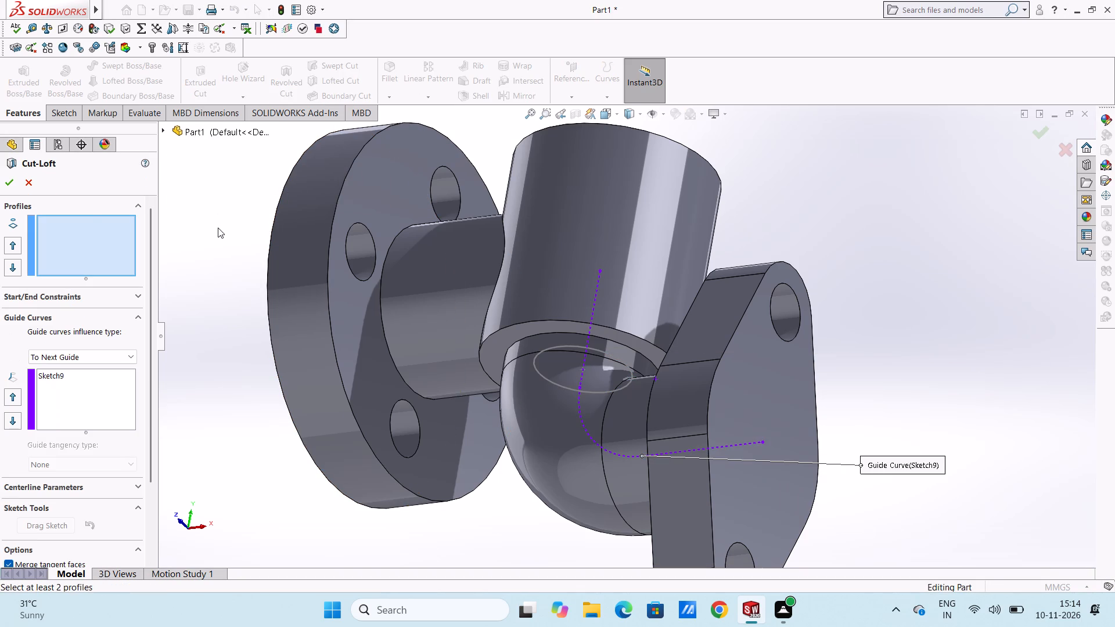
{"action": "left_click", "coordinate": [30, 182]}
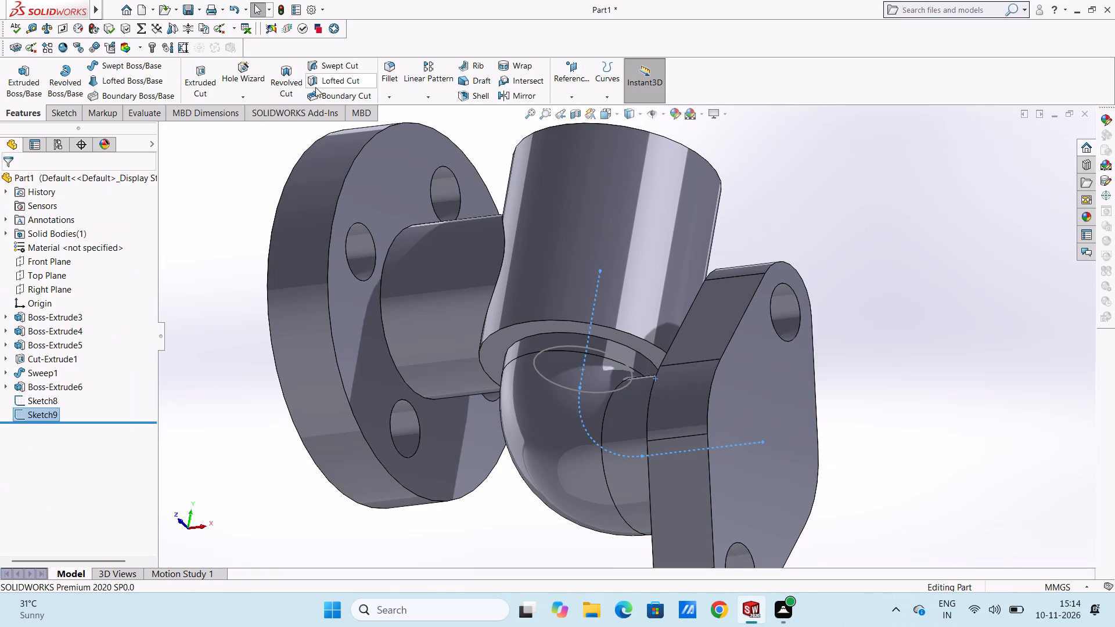
Cut the bore through the elbow and end flange by sweeping the 34 mm circle along the bent path.
{"action": "left_click", "coordinate": [338, 67]}
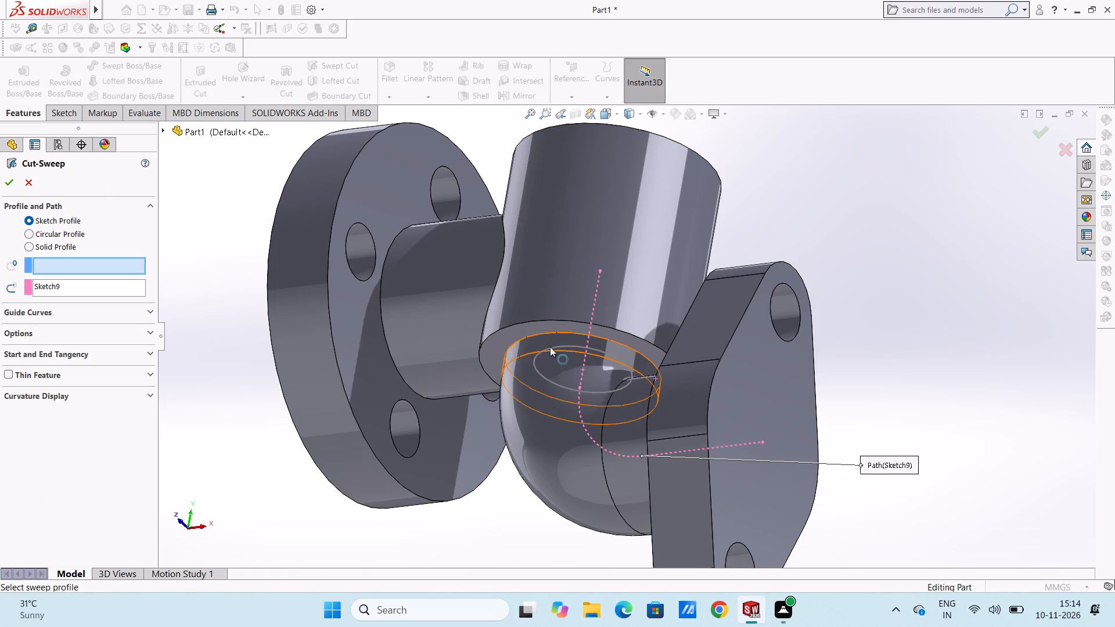
{"action": "left_click", "coordinate": [552, 348]}
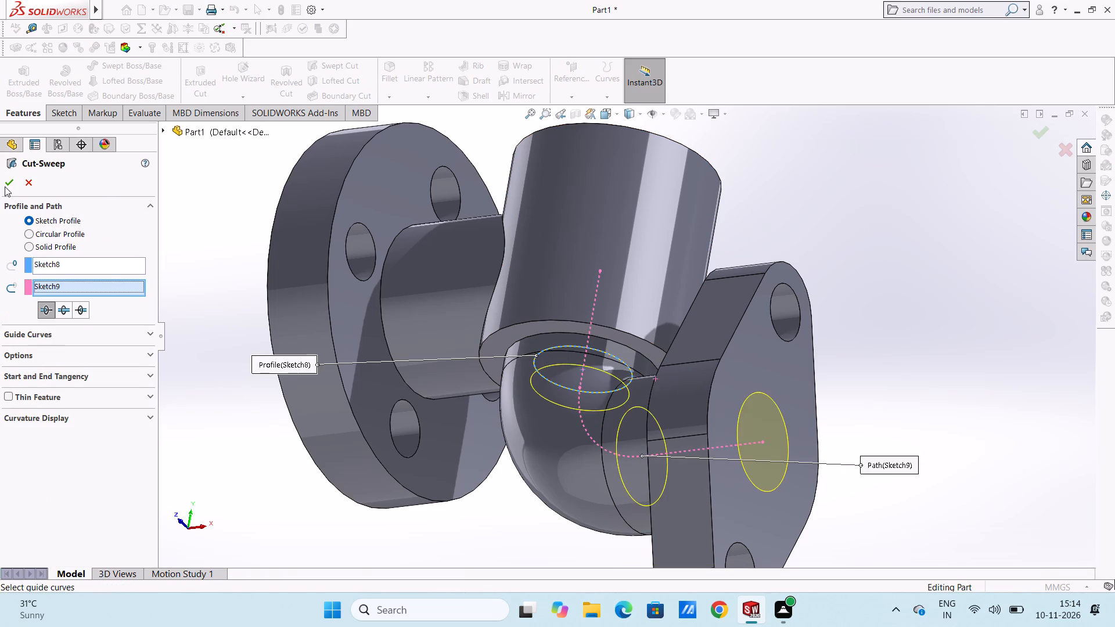
{"action": "left_click", "coordinate": [4, 179]}
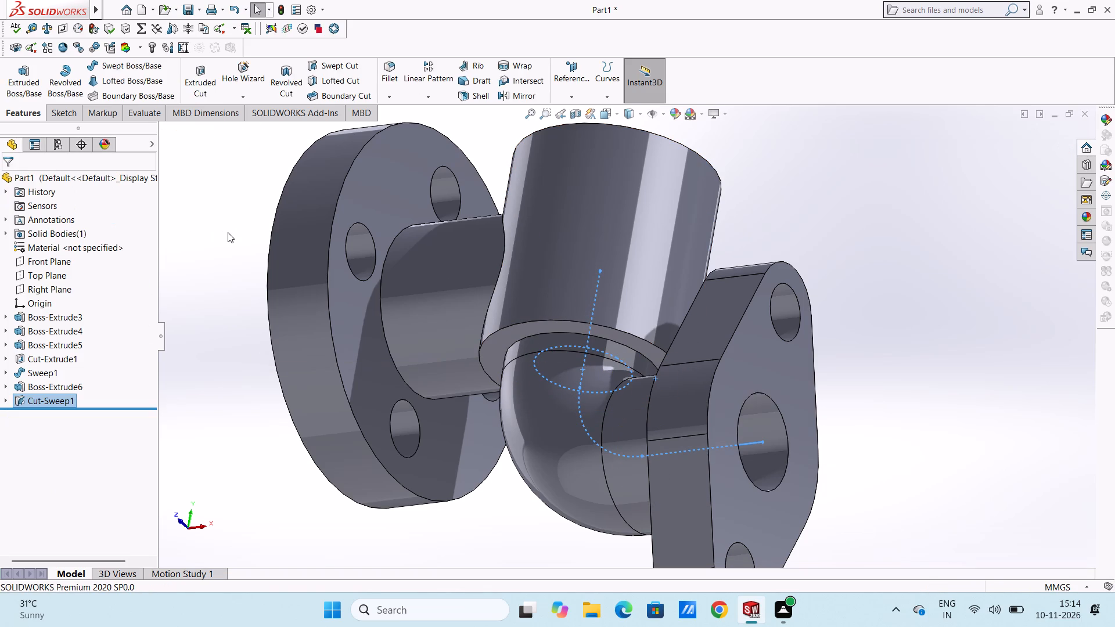
{"action": "left_click", "coordinate": [228, 233]}
Examine the swept bore and the whole fitting from several angles, including straight onto the end flange.
{"action": "scroll", "coordinate": [243, 250], "scroll_direction": "up", "scroll_amount": 4}
{"action": "middle_click_drag", "start_coordinate": [345, 261], "coordinate": [290, 283]}
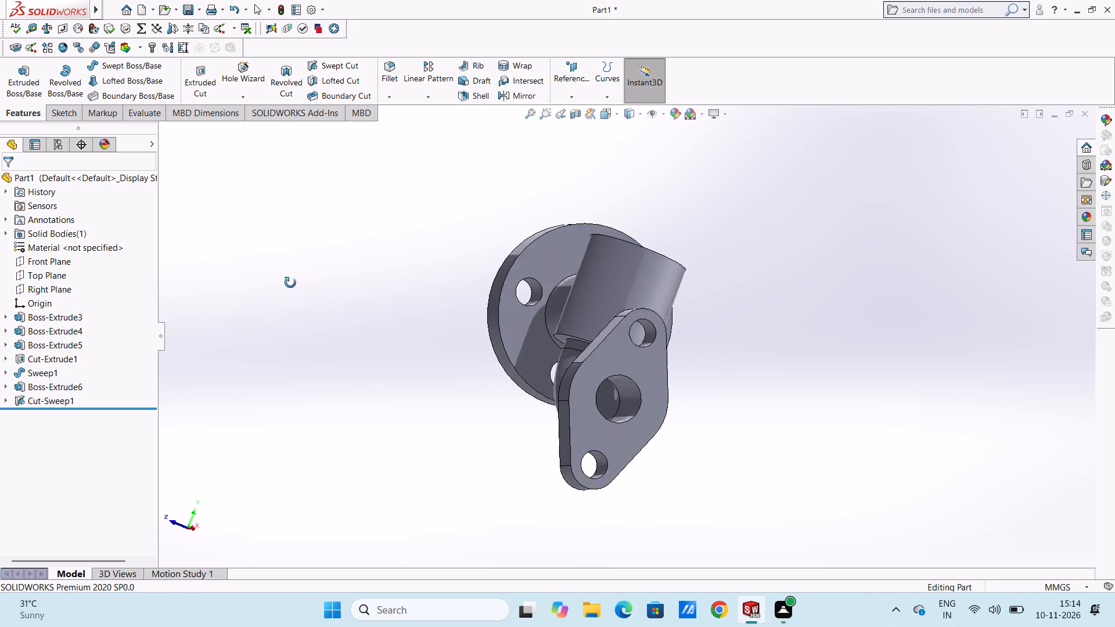
{"action": "middle_click_drag", "start_coordinate": [290, 283], "coordinate": [265, 281]}
{"action": "middle_click_drag", "start_coordinate": [265, 281], "coordinate": [414, 341]}
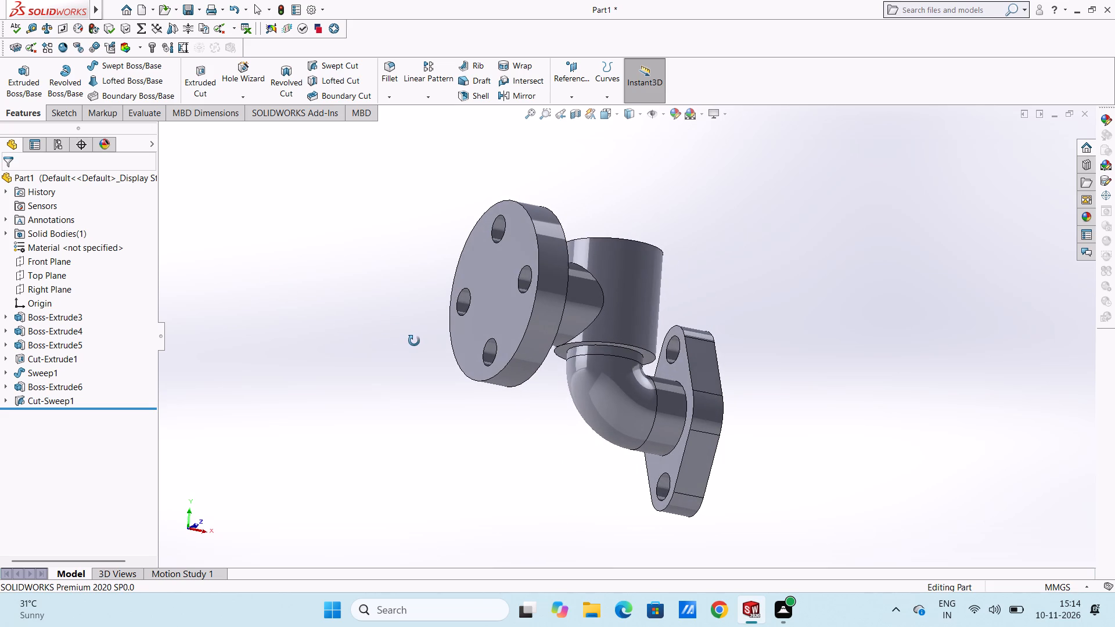
{"action": "middle_click_drag", "start_coordinate": [414, 341], "coordinate": [413, 341]}
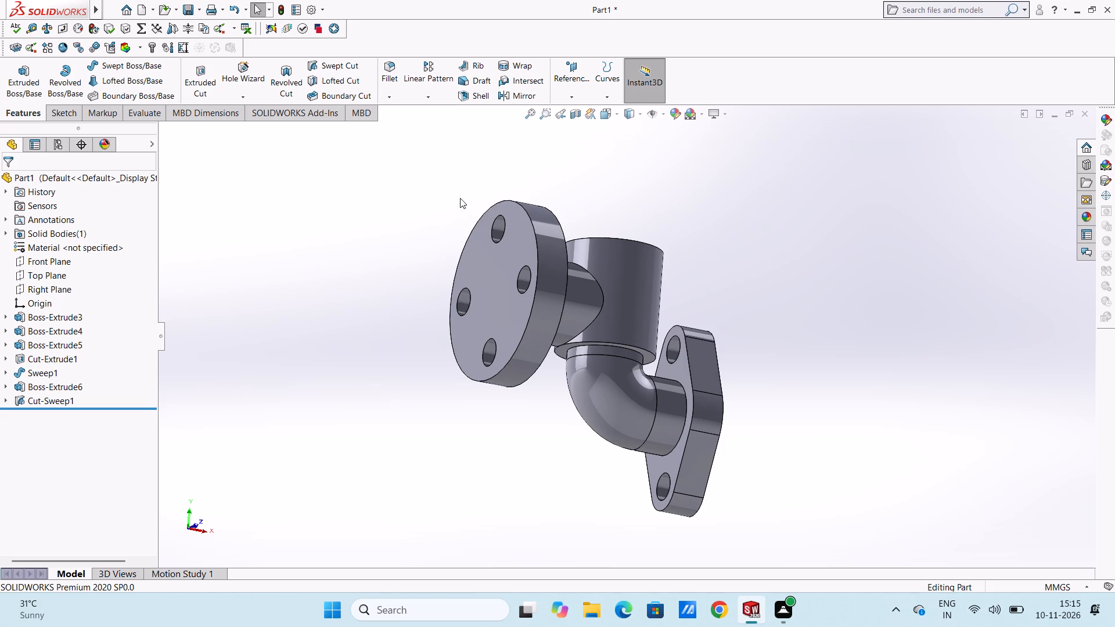
{"action": "middle_click_drag", "start_coordinate": [401, 302], "coordinate": [321, 300]}
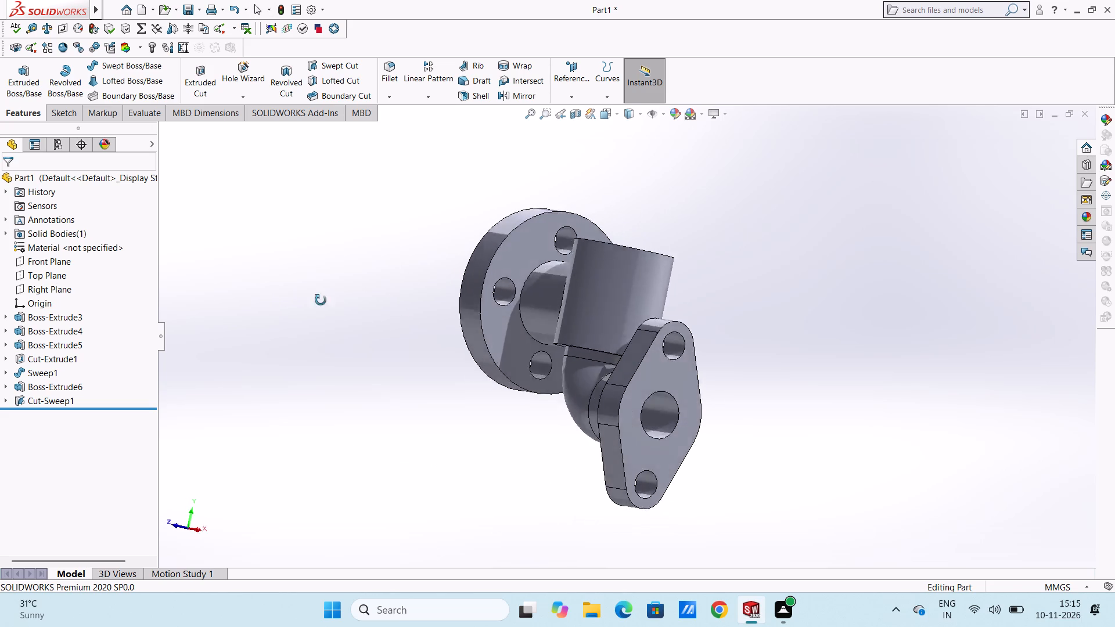
{"action": "middle_click_drag", "start_coordinate": [321, 300], "coordinate": [313, 307]}
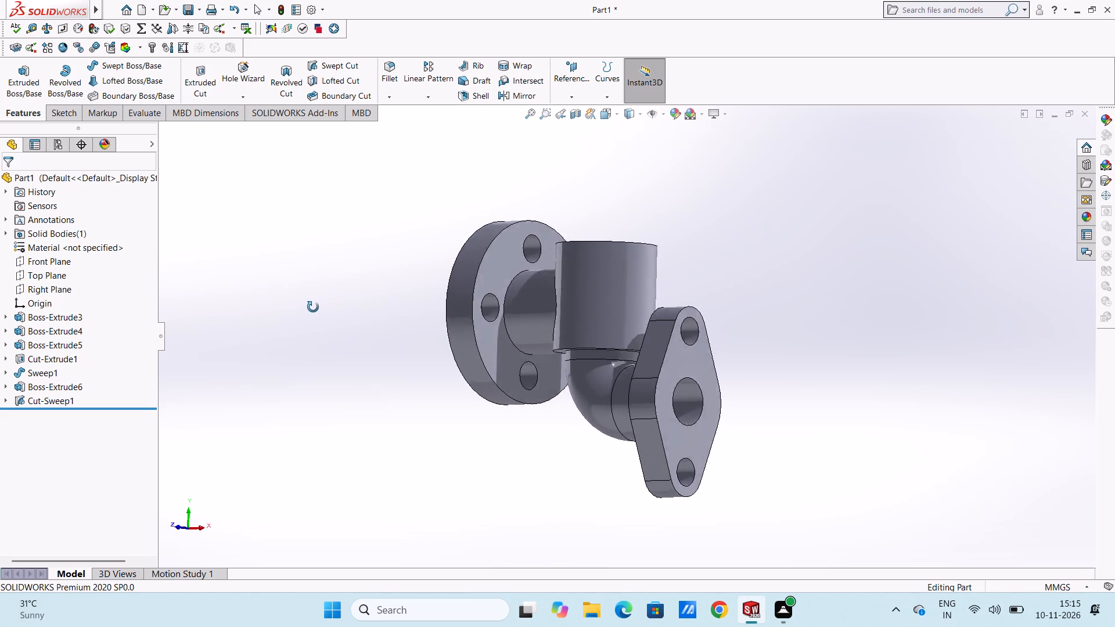
{"action": "middle_click_drag", "start_coordinate": [313, 307], "coordinate": [264, 313]}
{"action": "middle_click_drag", "start_coordinate": [258, 314], "coordinate": [362, 334]}
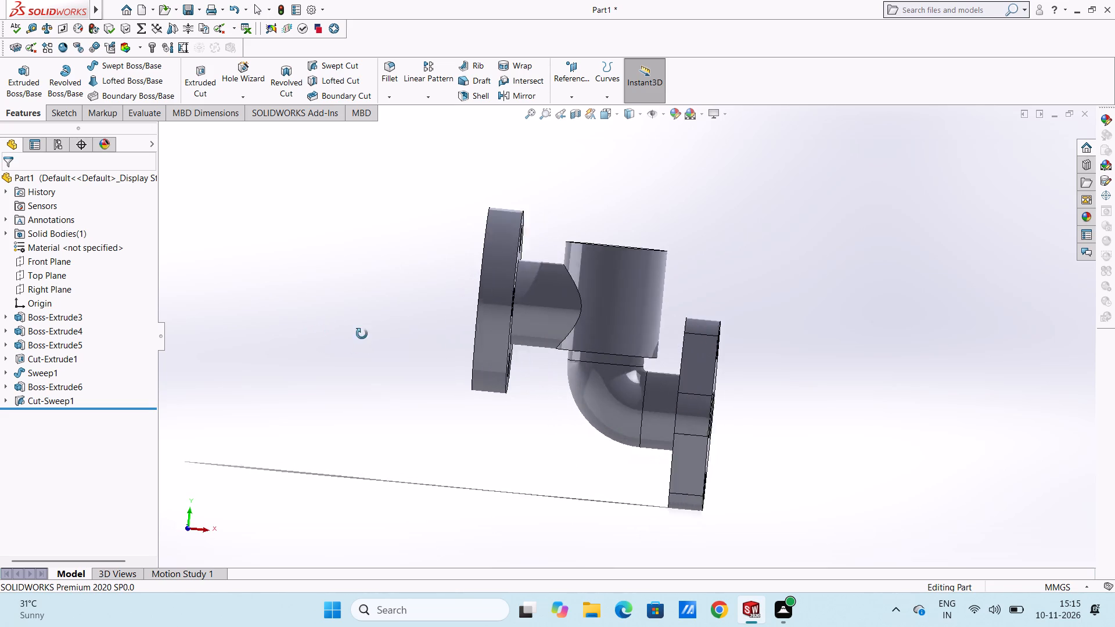
{"action": "middle_click_drag", "start_coordinate": [362, 334], "coordinate": [308, 312]}
{"action": "middle_click_drag", "start_coordinate": [308, 312], "coordinate": [313, 316]}
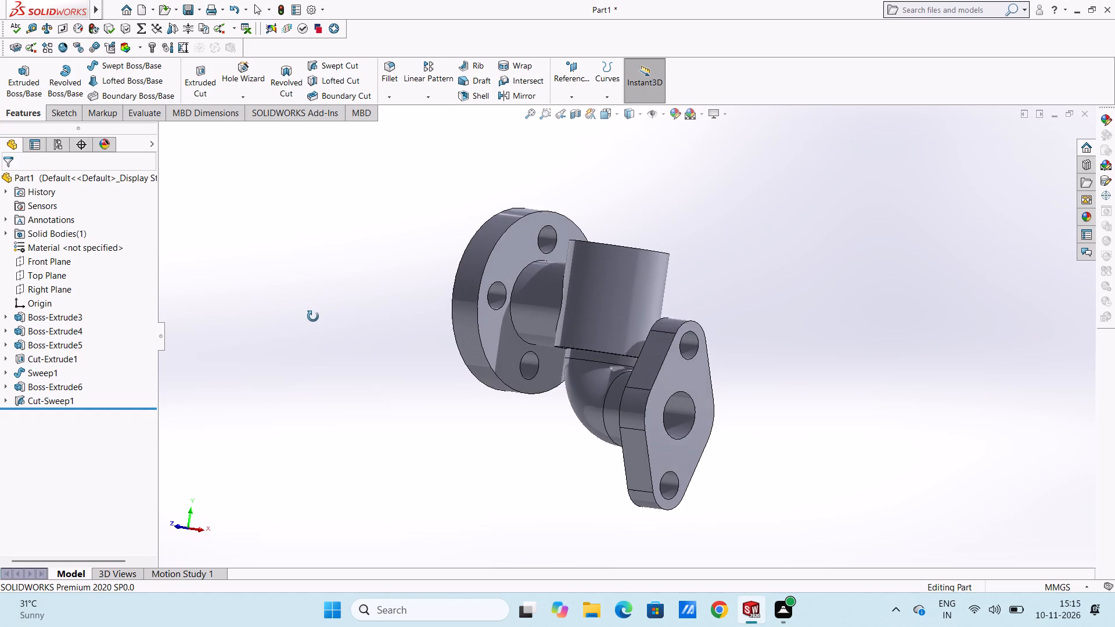
{"action": "middle_click_drag", "start_coordinate": [313, 316], "coordinate": [293, 303]}
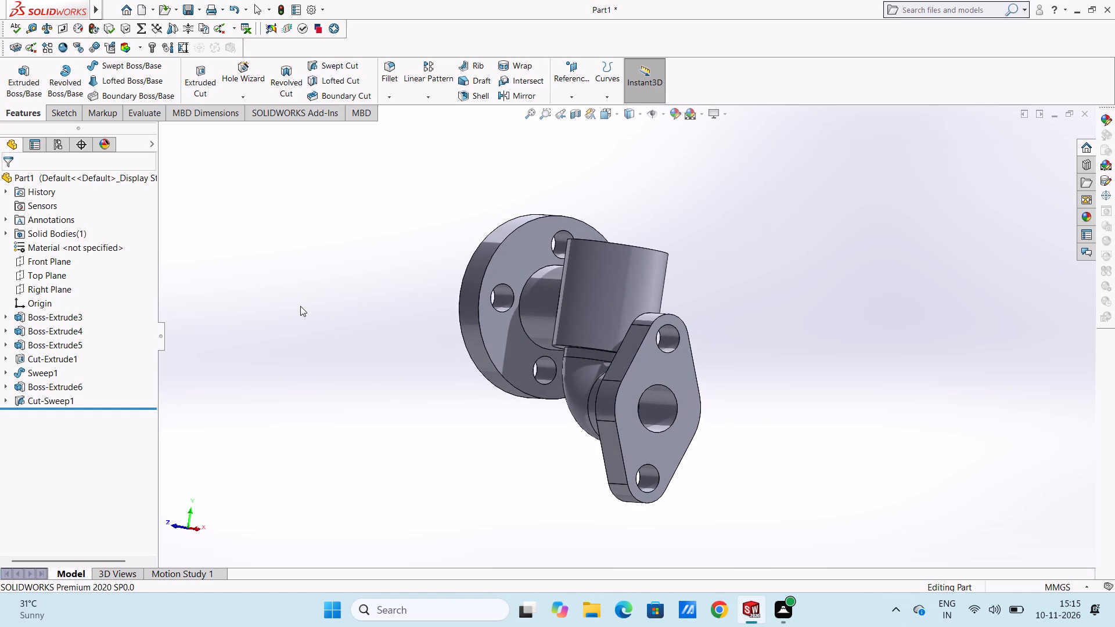
{"action": "key", "text": "ctrl+4"}
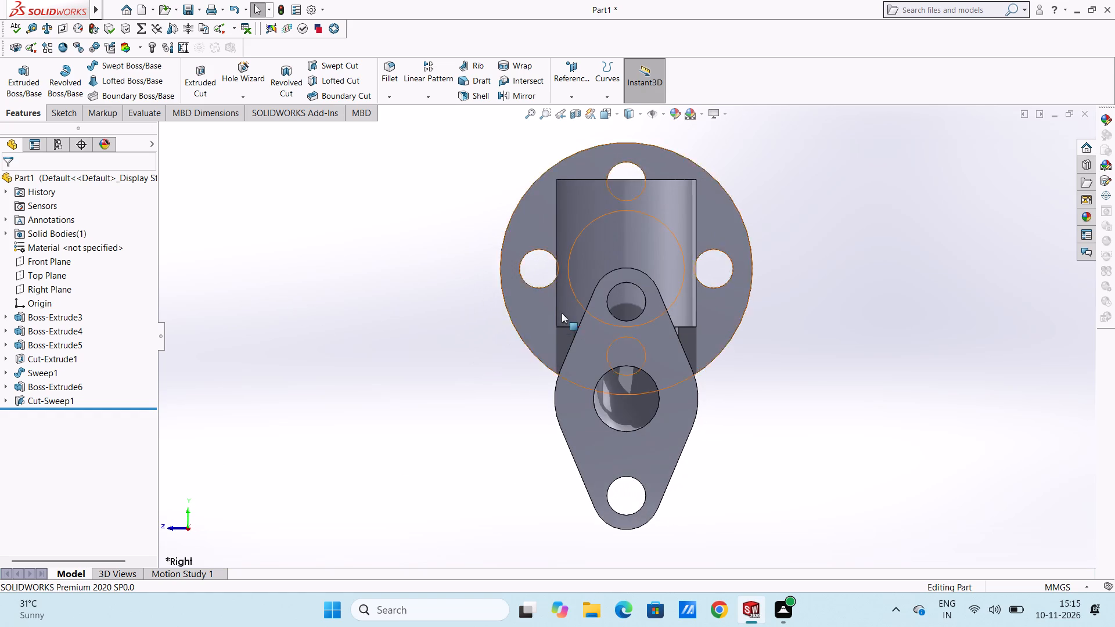
{"action": "scroll", "coordinate": [651, 381], "scroll_direction": "up", "scroll_amount": 4}
{"action": "scroll", "coordinate": [651, 348], "scroll_direction": "down", "scroll_amount": 3}
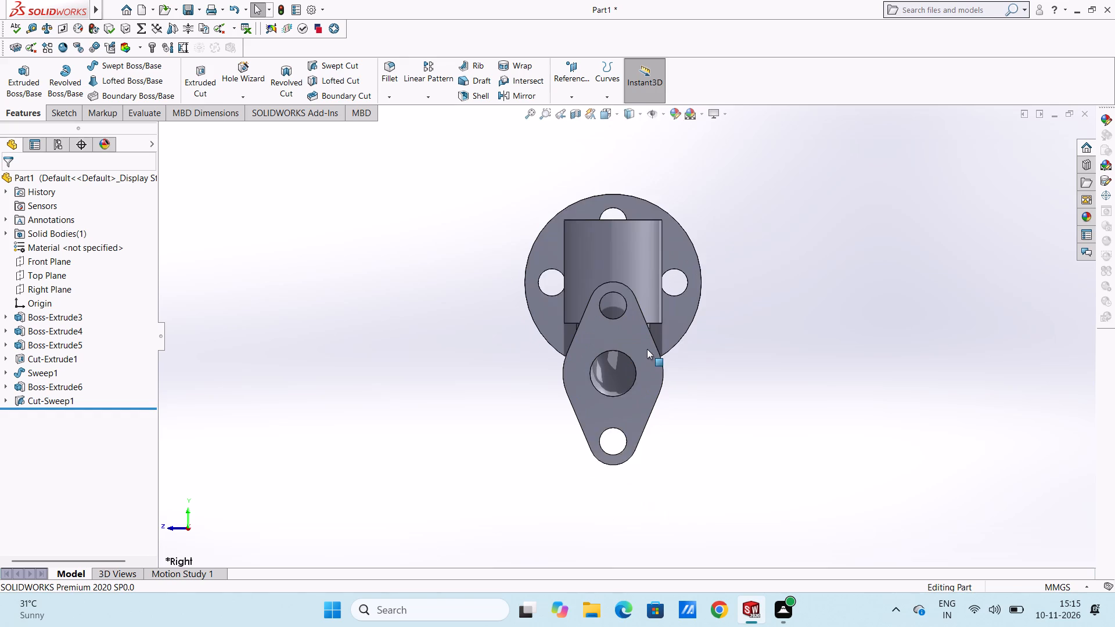
{"action": "scroll", "coordinate": [647, 349], "scroll_direction": "down", "scroll_amount": 2}
On the end flange's elbow-side face, sketch a circle of 17 mm radius centred on the bore and matching its edge.
{"action": "middle_click_drag", "start_coordinate": [566, 330], "coordinate": [602, 339]}
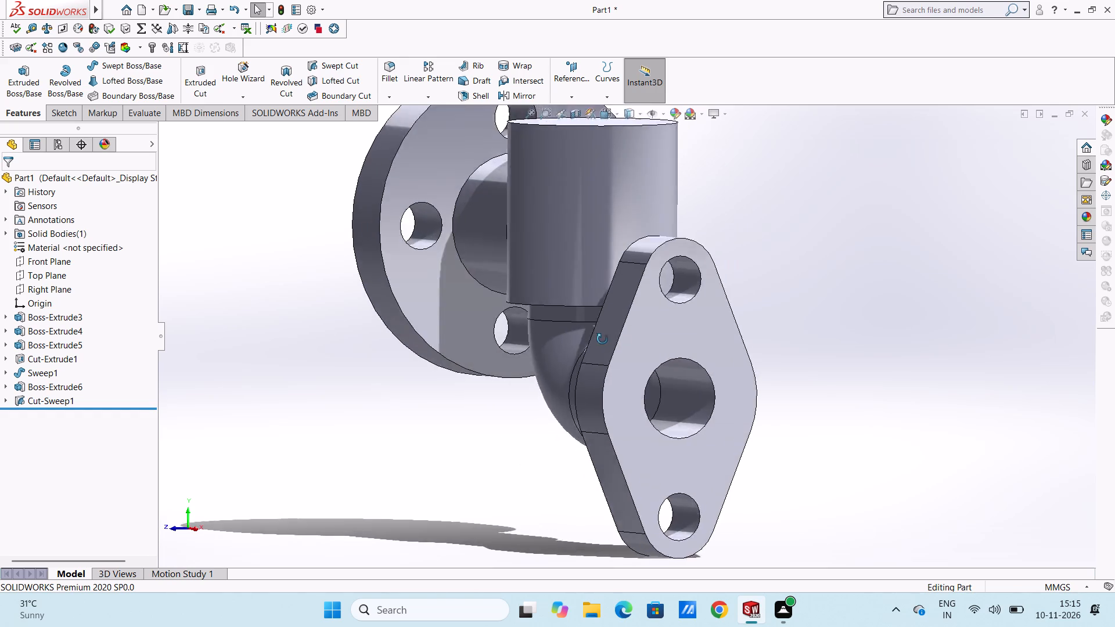
{"action": "middle_click_drag", "start_coordinate": [602, 339], "coordinate": [739, 388]}
{"action": "left_click", "coordinate": [693, 333]}
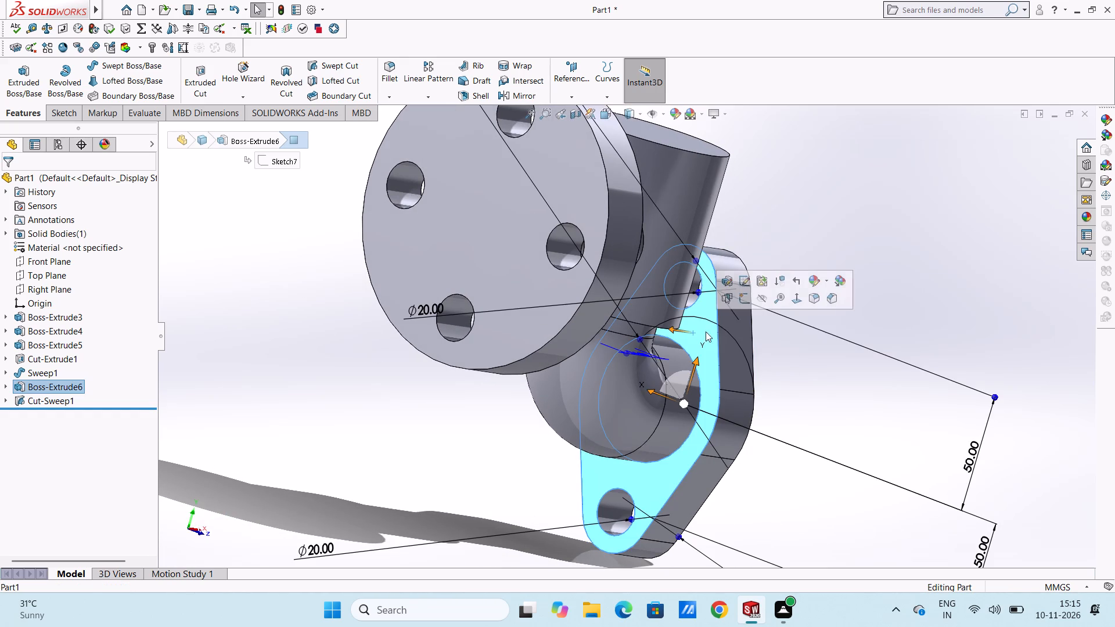
{"action": "left_click", "coordinate": [746, 302]}
{"action": "left_click", "coordinate": [846, 362]}
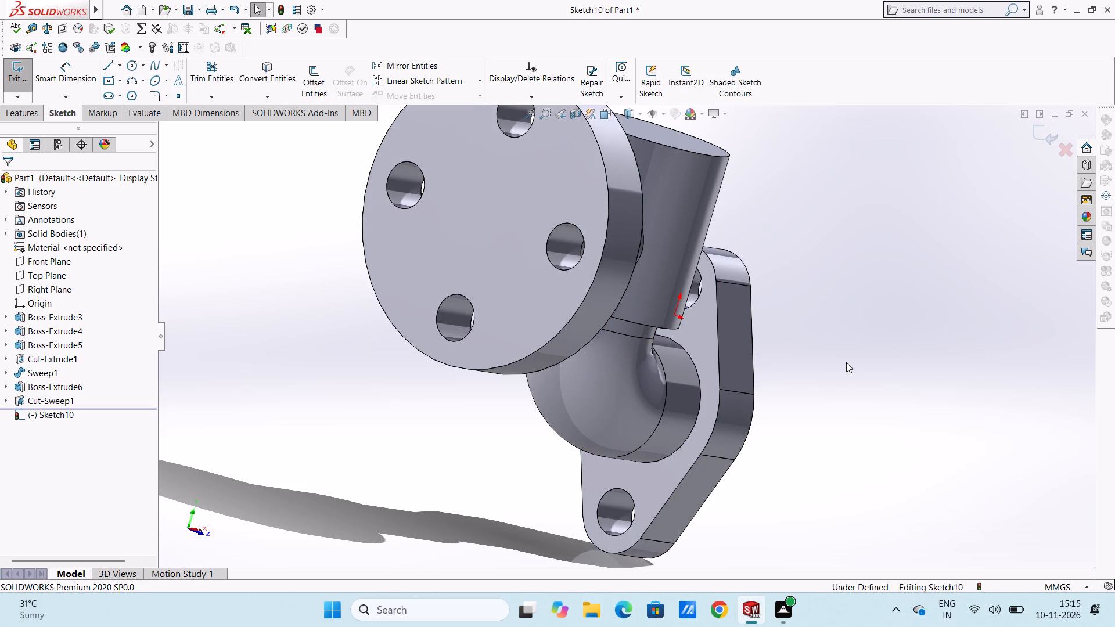
{"action": "key", "text": "ctrl+4"}
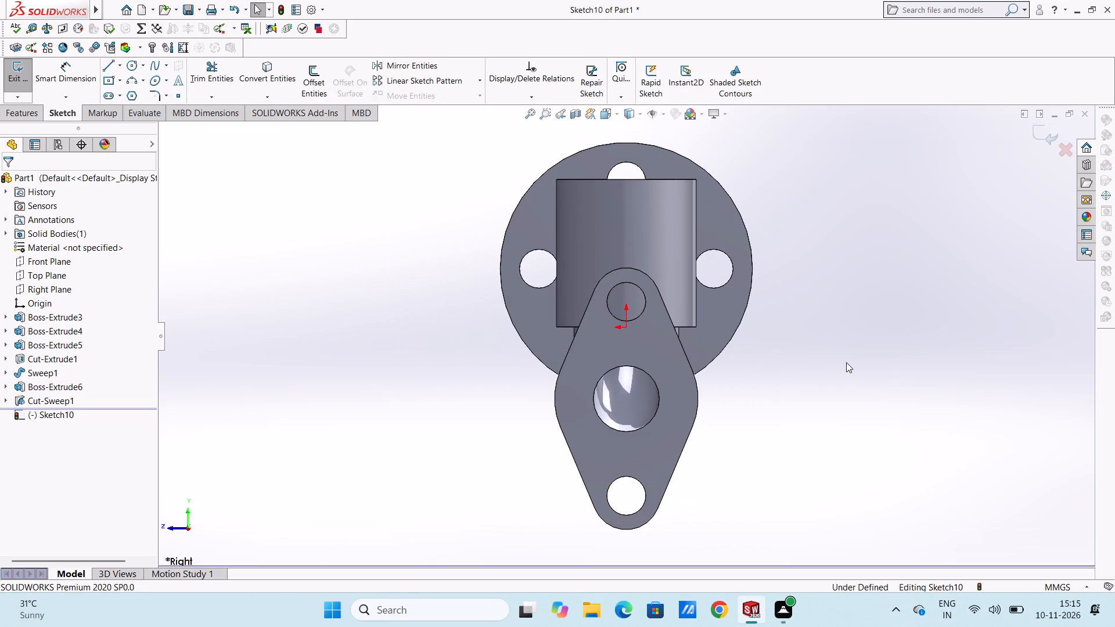
{"action": "left_click", "coordinate": [134, 64]}
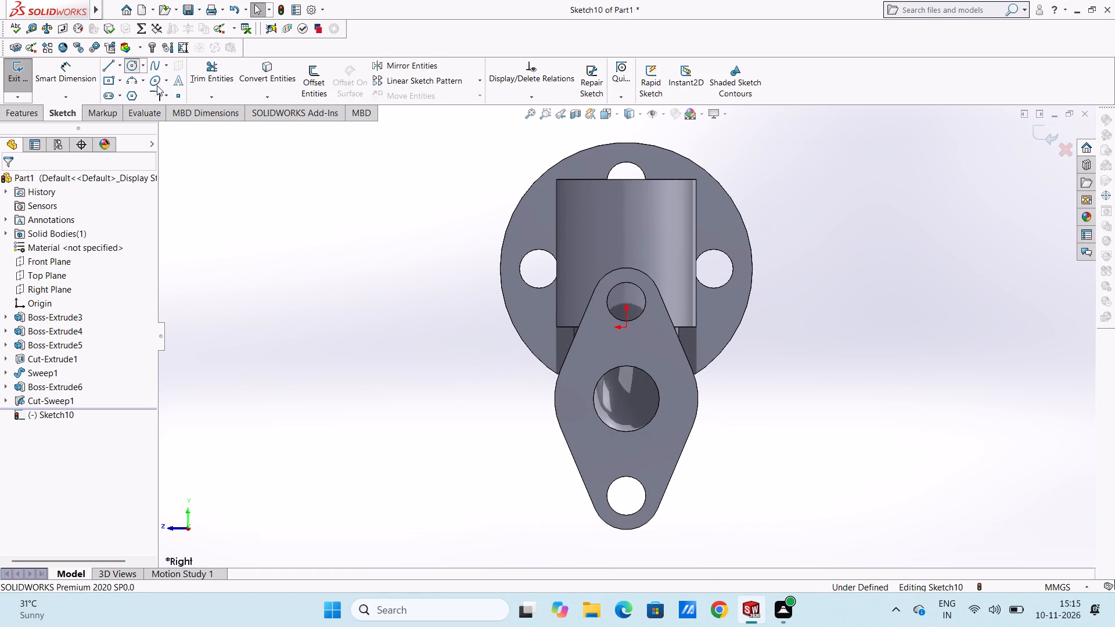
{"action": "scroll", "coordinate": [649, 422], "scroll_direction": "down", "scroll_amount": 4}
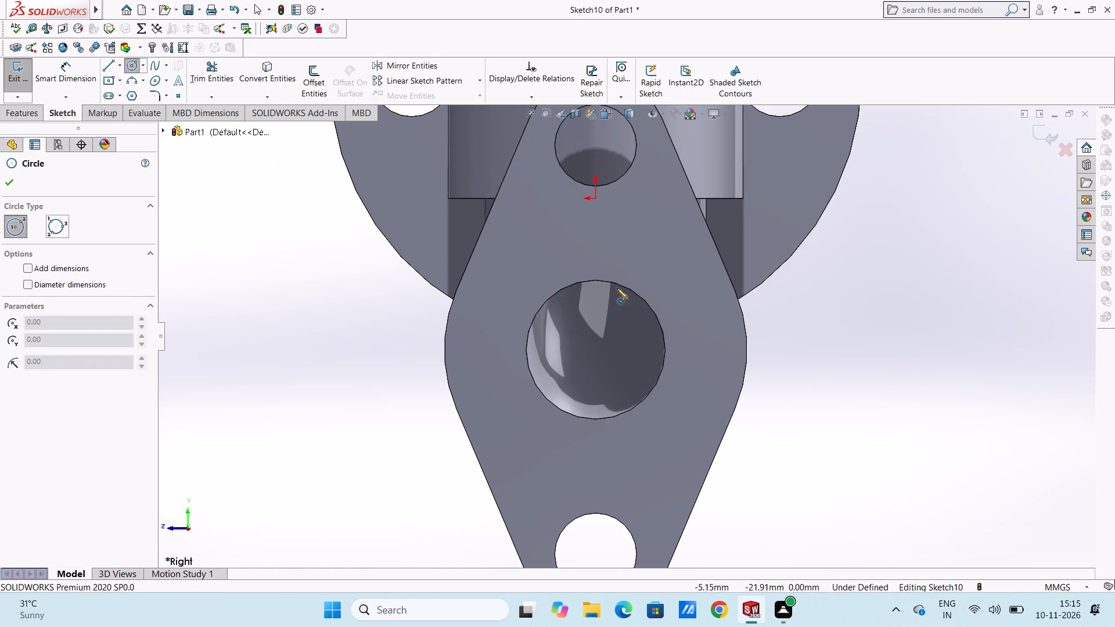
{"action": "left_click", "coordinate": [595, 349]}
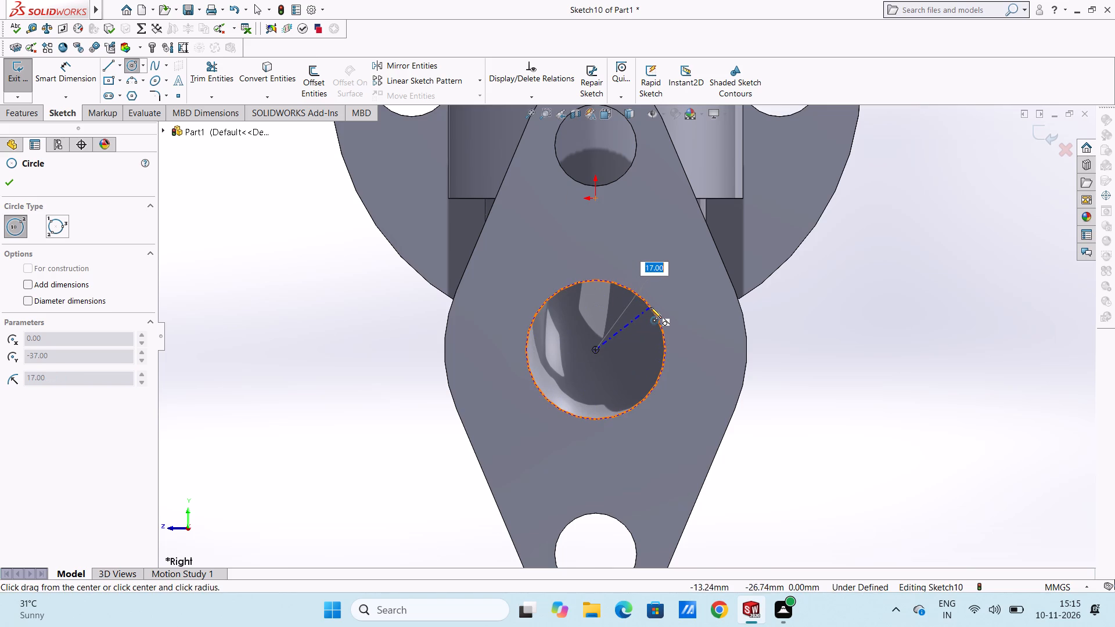
{"action": "left_click", "coordinate": [650, 307]}
{"action": "right_click", "coordinate": [918, 247]}
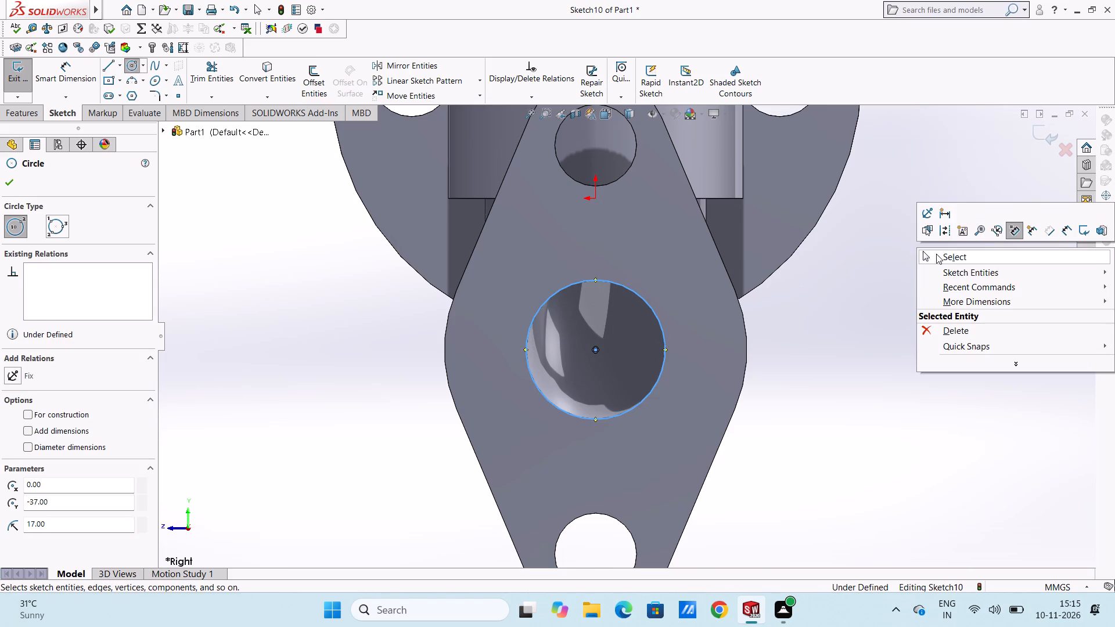
{"action": "left_click", "coordinate": [936, 256]}
{"action": "left_click", "coordinate": [909, 269]}
Dimension the diameter of the circle sketched around the end flange's bore.
{"action": "left_click", "coordinate": [84, 77]}
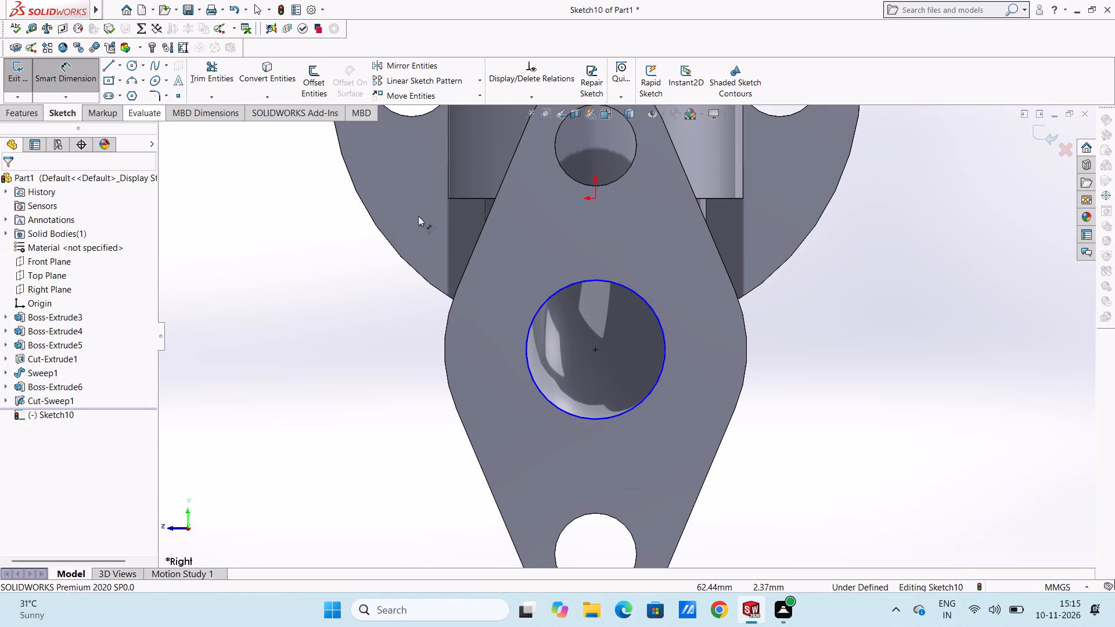
{"action": "scroll", "coordinate": [625, 307], "scroll_direction": "up", "scroll_amount": 5}
{"action": "left_click", "coordinate": [630, 317]}
{"action": "left_click", "coordinate": [815, 271]}
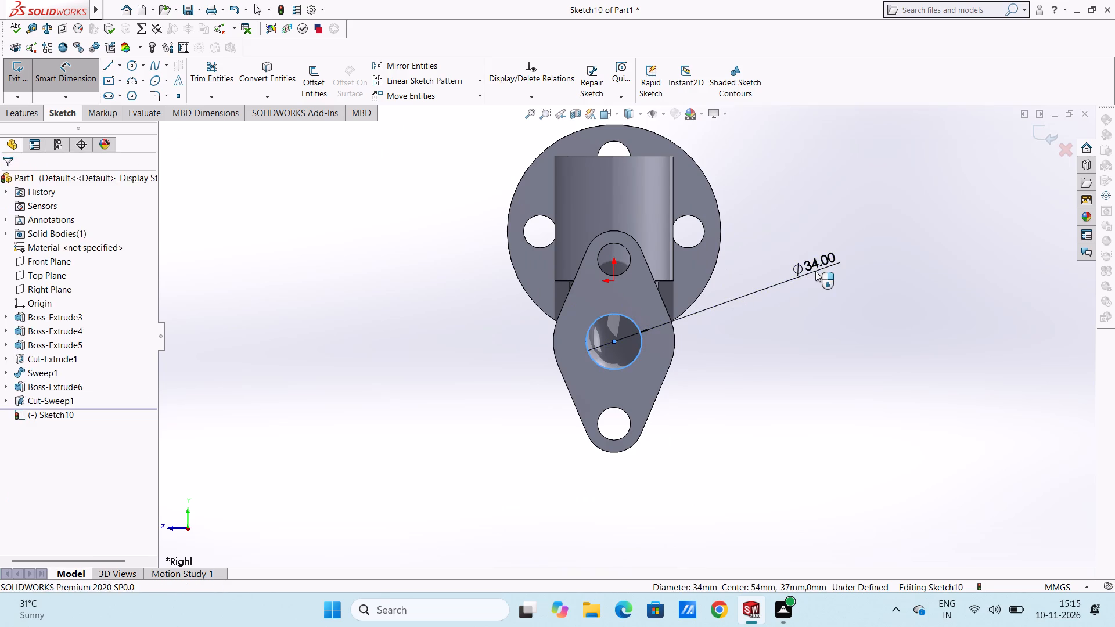
{"action": "left_click", "coordinate": [766, 257]}
{"action": "left_click", "coordinate": [766, 253]}
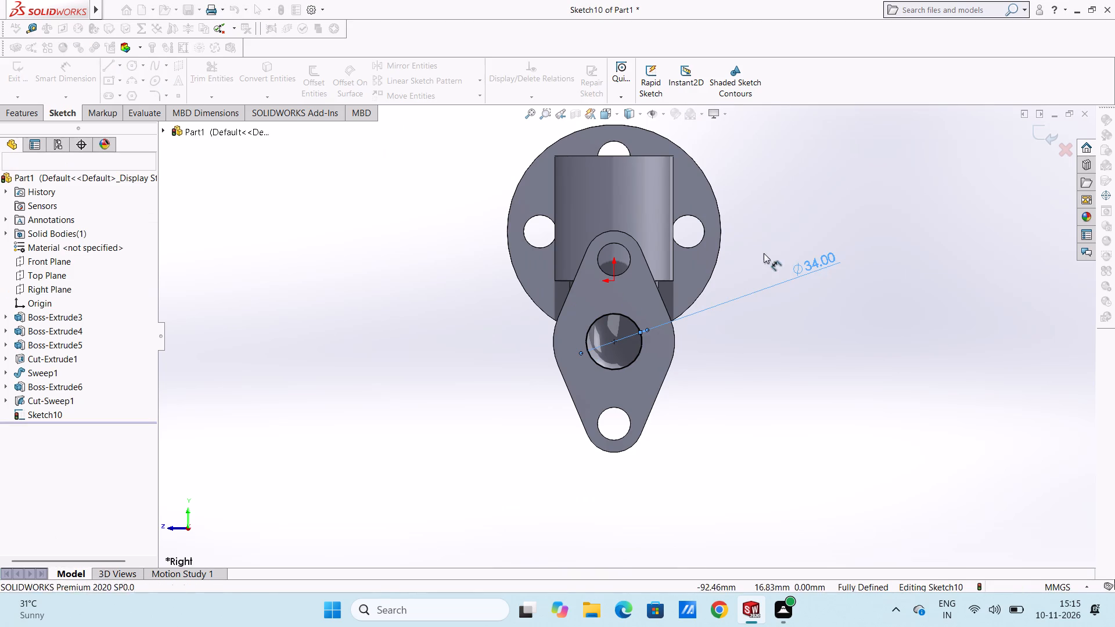
{"action": "scroll", "coordinate": [645, 281], "scroll_direction": "down", "scroll_amount": 2}
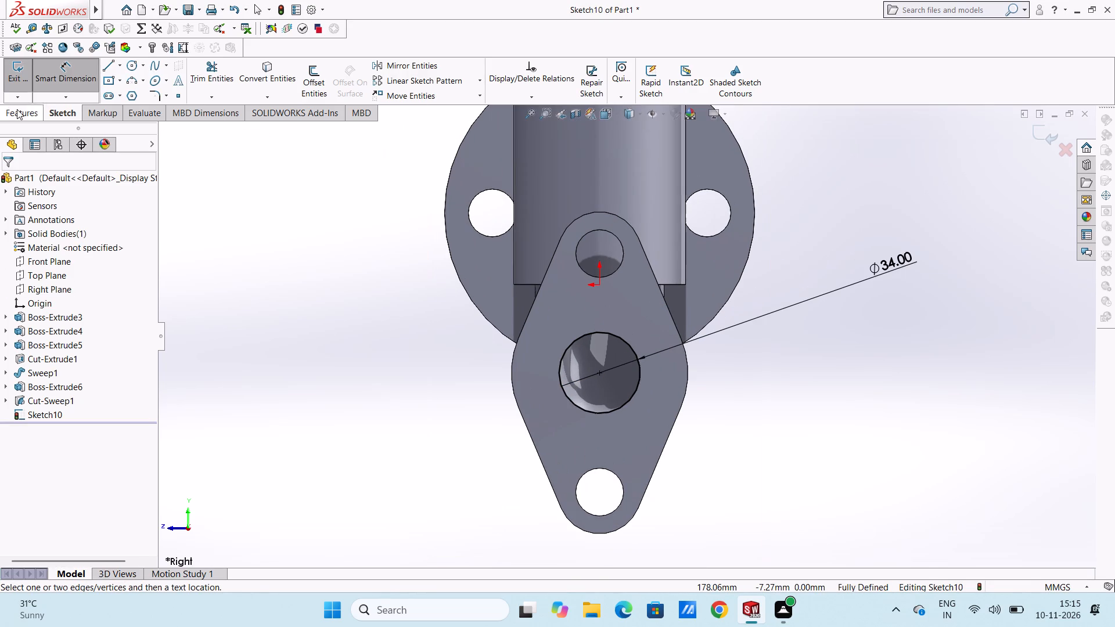
{"action": "left_click", "coordinate": [69, 70]}
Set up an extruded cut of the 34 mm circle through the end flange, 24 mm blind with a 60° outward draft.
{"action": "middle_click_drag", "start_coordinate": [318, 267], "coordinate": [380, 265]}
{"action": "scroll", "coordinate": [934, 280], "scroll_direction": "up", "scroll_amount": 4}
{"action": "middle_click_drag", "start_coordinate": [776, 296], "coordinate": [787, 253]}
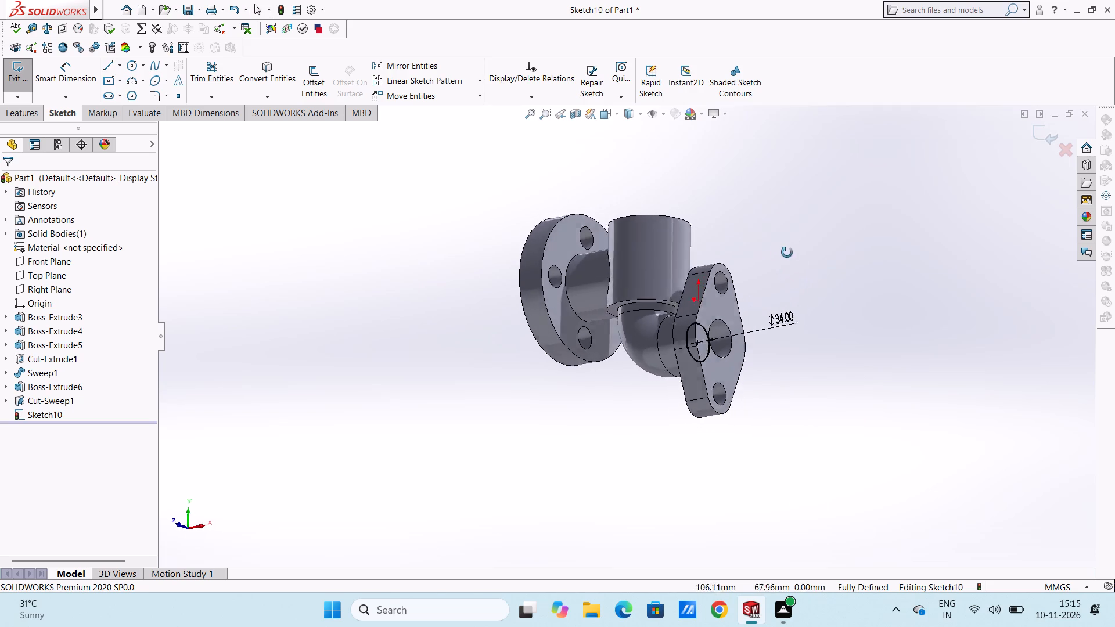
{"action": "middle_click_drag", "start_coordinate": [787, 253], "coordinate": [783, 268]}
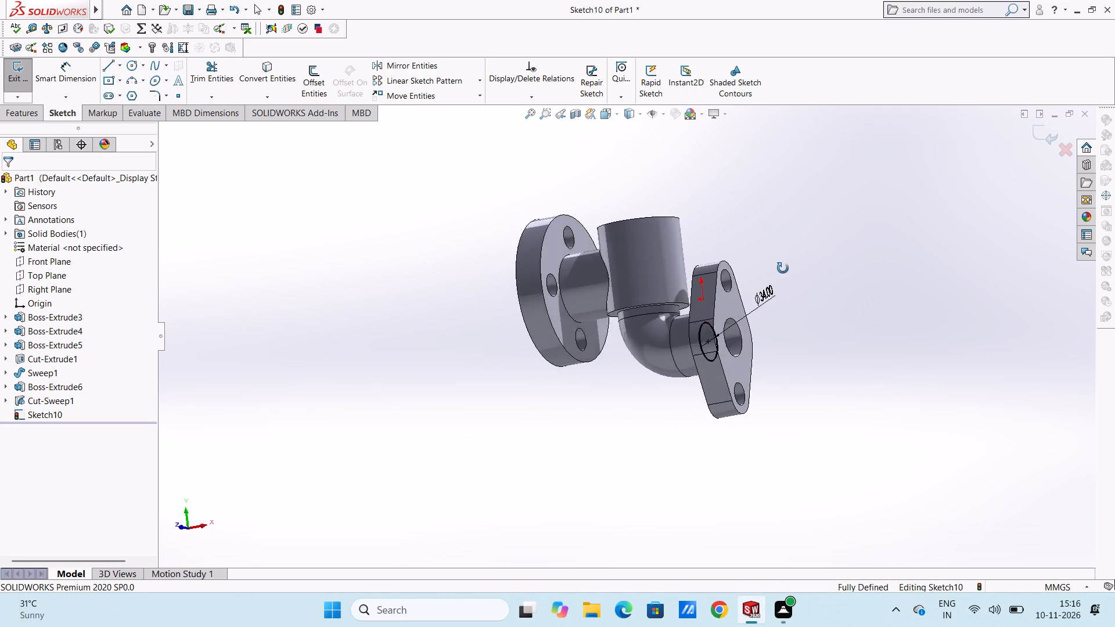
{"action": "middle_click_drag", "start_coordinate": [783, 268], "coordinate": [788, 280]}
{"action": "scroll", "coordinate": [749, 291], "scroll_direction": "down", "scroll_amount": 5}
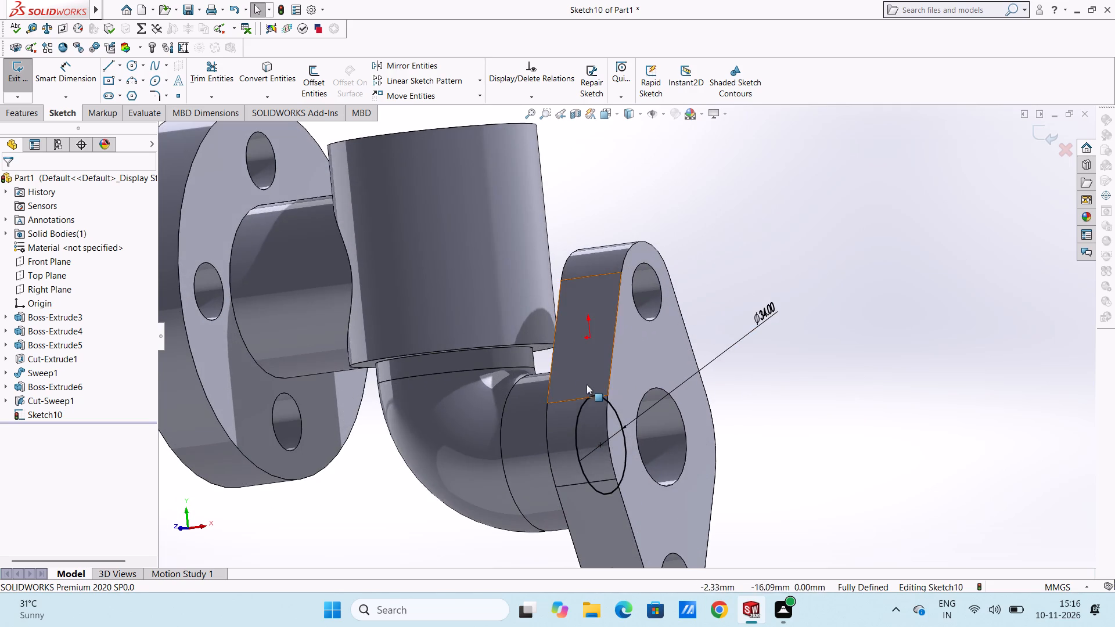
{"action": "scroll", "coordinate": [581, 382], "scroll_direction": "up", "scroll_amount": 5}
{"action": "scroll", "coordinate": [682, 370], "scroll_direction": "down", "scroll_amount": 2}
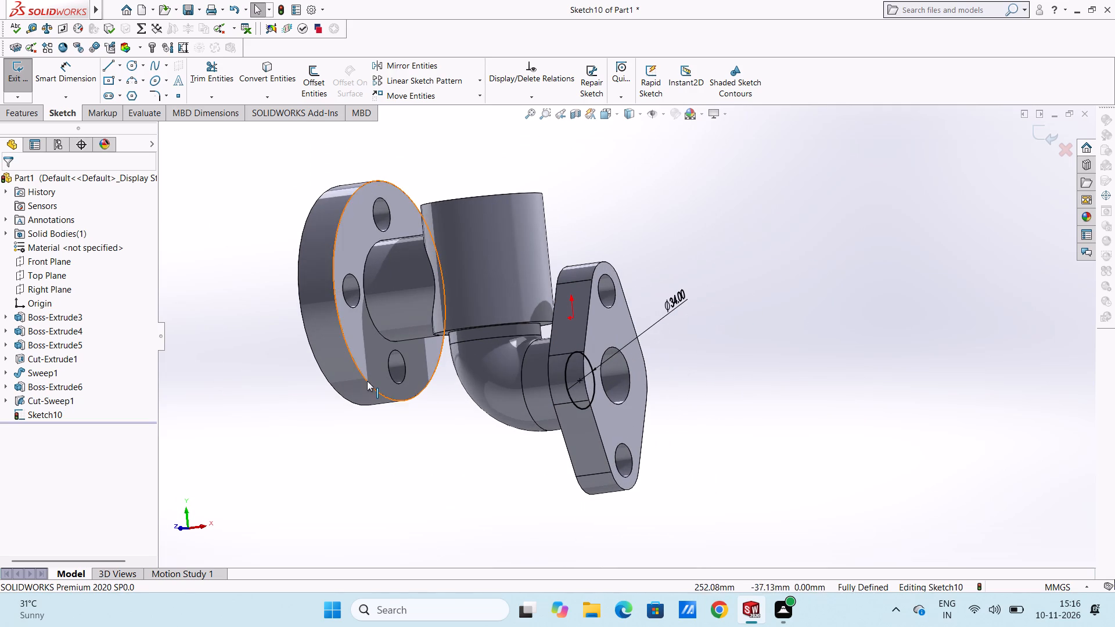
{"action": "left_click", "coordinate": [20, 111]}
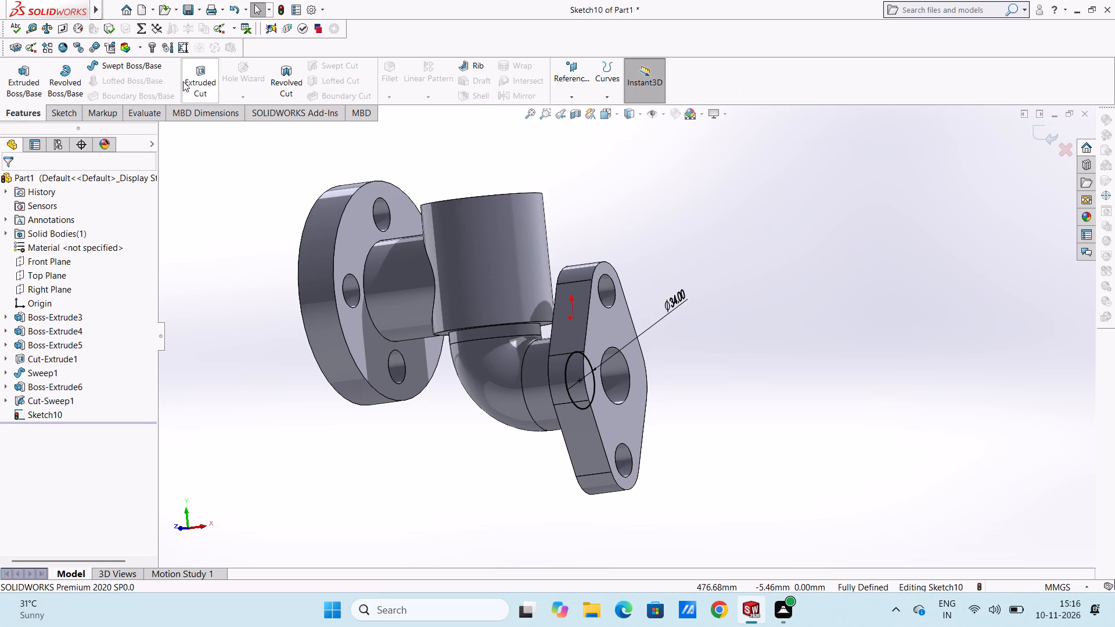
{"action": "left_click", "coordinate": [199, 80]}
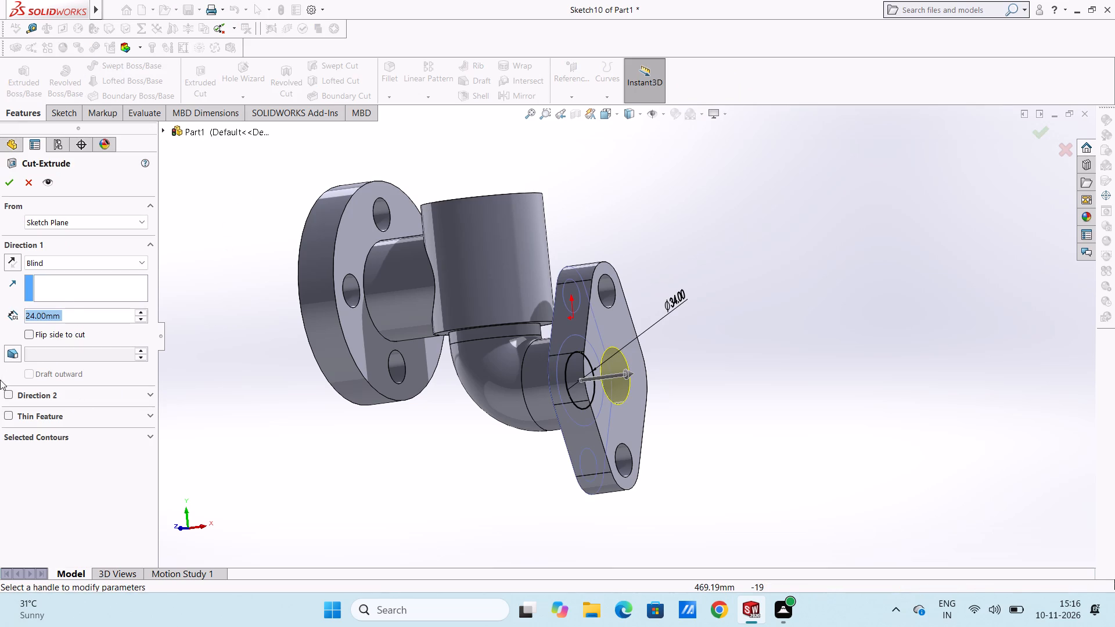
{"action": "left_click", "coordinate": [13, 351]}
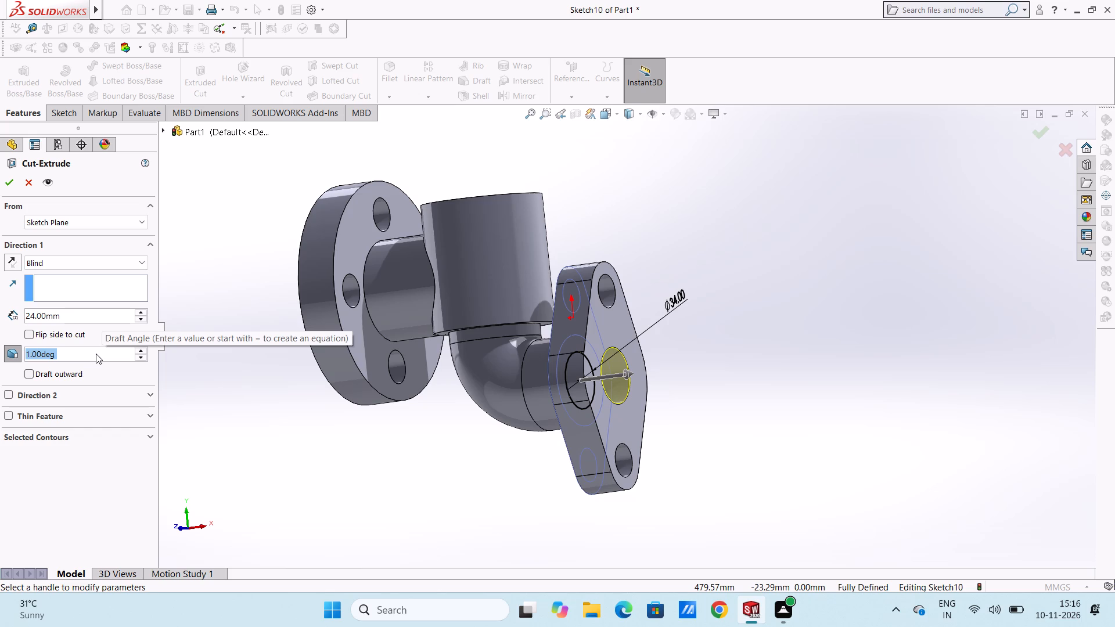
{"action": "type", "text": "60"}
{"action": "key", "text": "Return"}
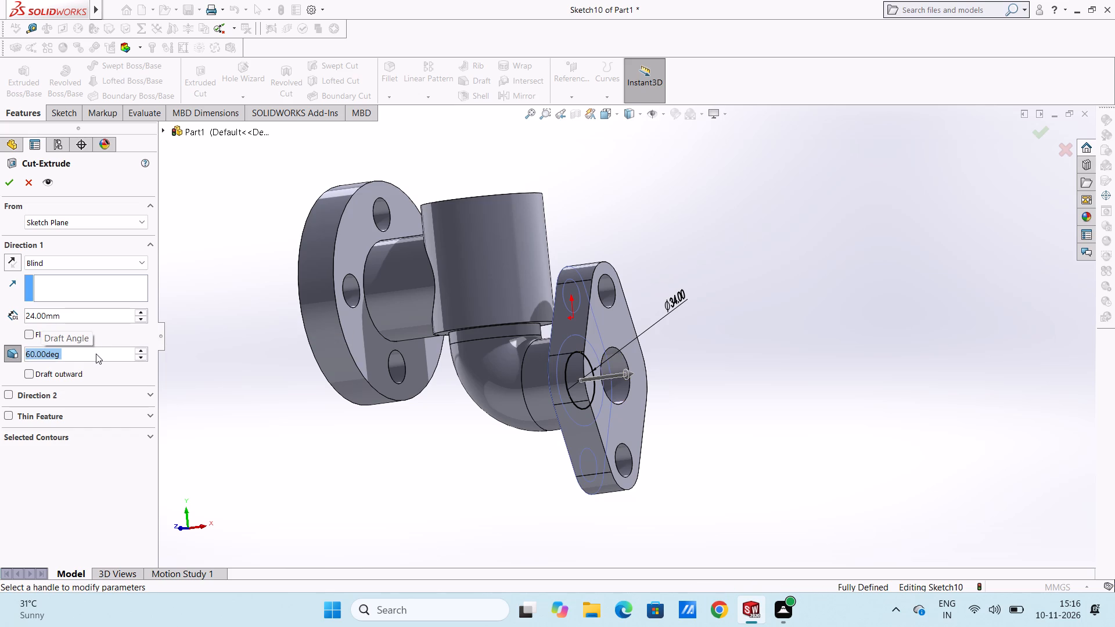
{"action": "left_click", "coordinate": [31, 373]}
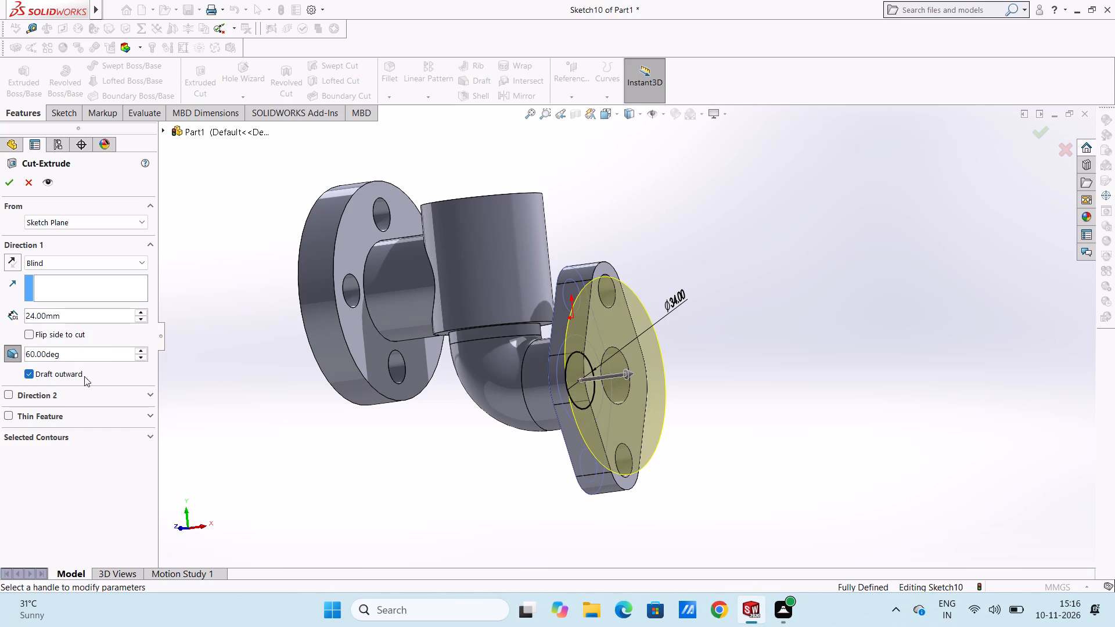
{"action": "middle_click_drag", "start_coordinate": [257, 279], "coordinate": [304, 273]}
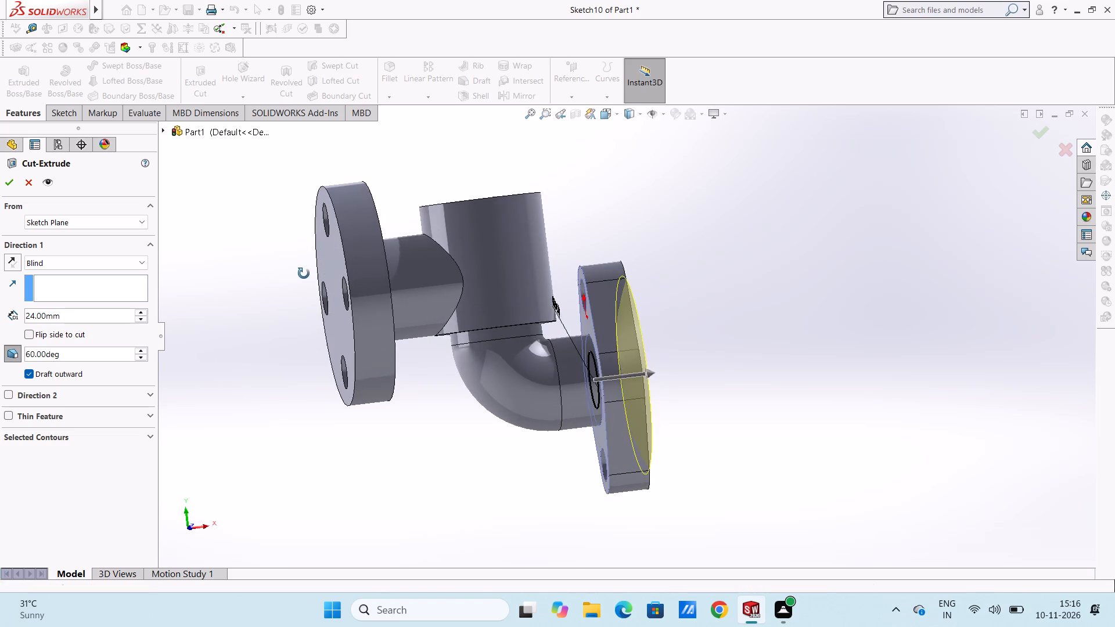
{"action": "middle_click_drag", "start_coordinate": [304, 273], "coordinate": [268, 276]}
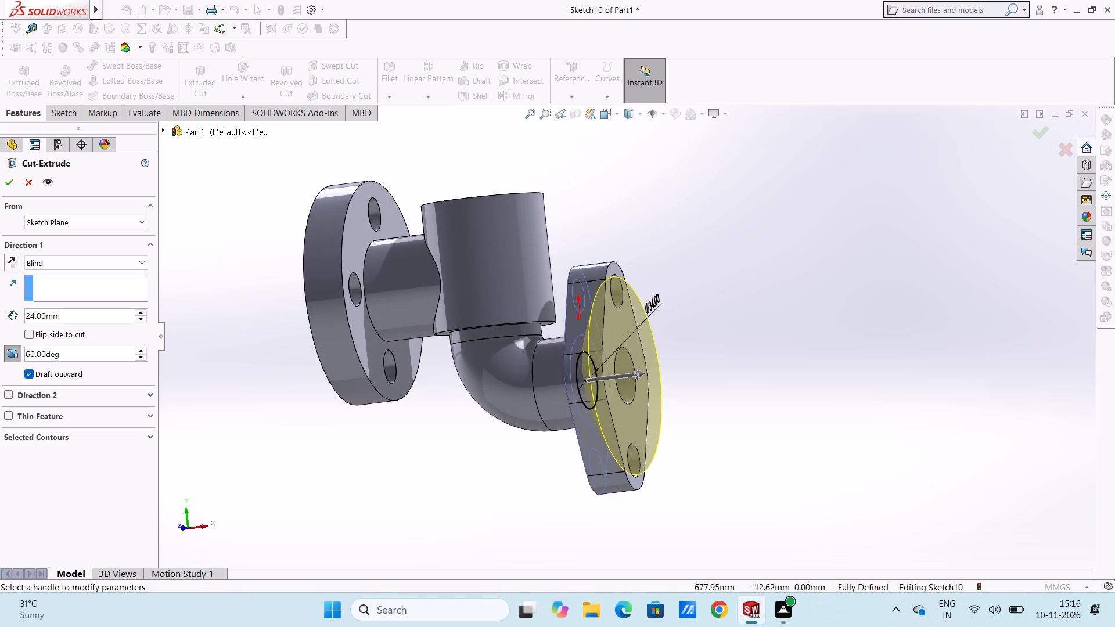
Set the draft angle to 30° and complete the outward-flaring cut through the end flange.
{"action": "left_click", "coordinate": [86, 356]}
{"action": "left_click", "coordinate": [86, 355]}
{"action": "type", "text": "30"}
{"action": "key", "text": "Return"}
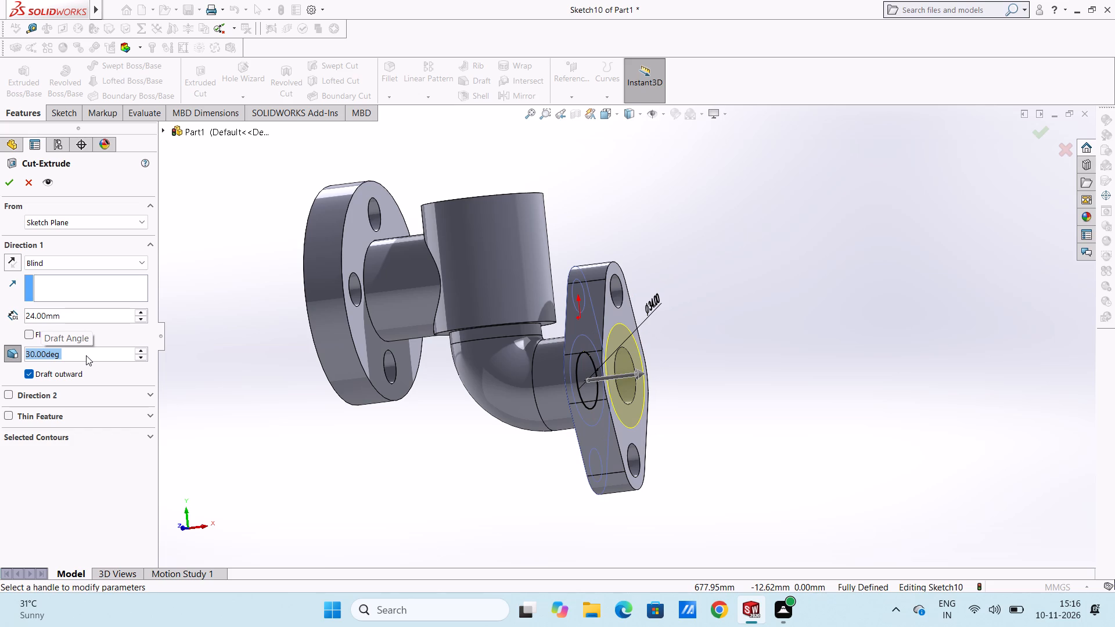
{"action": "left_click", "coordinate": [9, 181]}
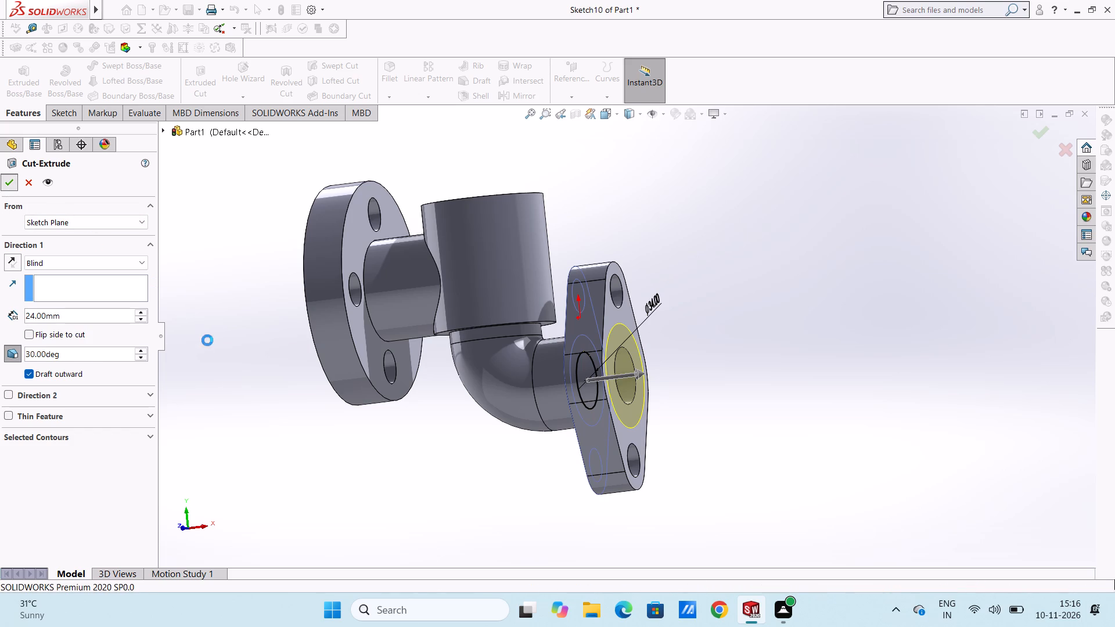
Examine the flared bore in the end flange and the whole fitting from several angles.
{"action": "left_click", "coordinate": [228, 349]}
{"action": "middle_click_drag", "start_coordinate": [245, 343], "coordinate": [194, 356]}
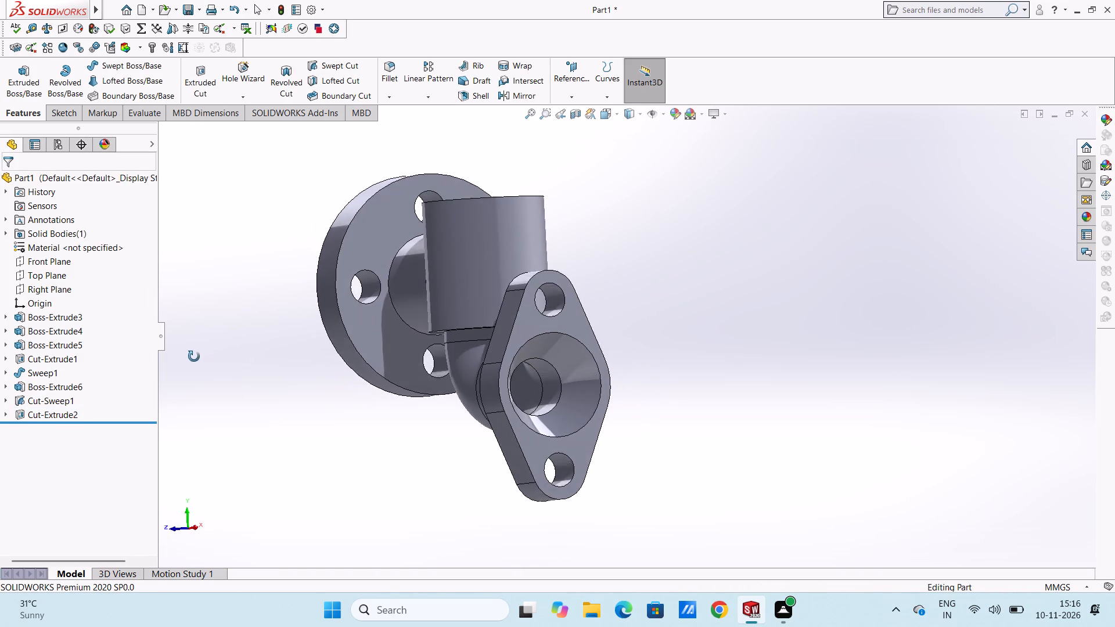
{"action": "middle_click_drag", "start_coordinate": [194, 356], "coordinate": [211, 381]}
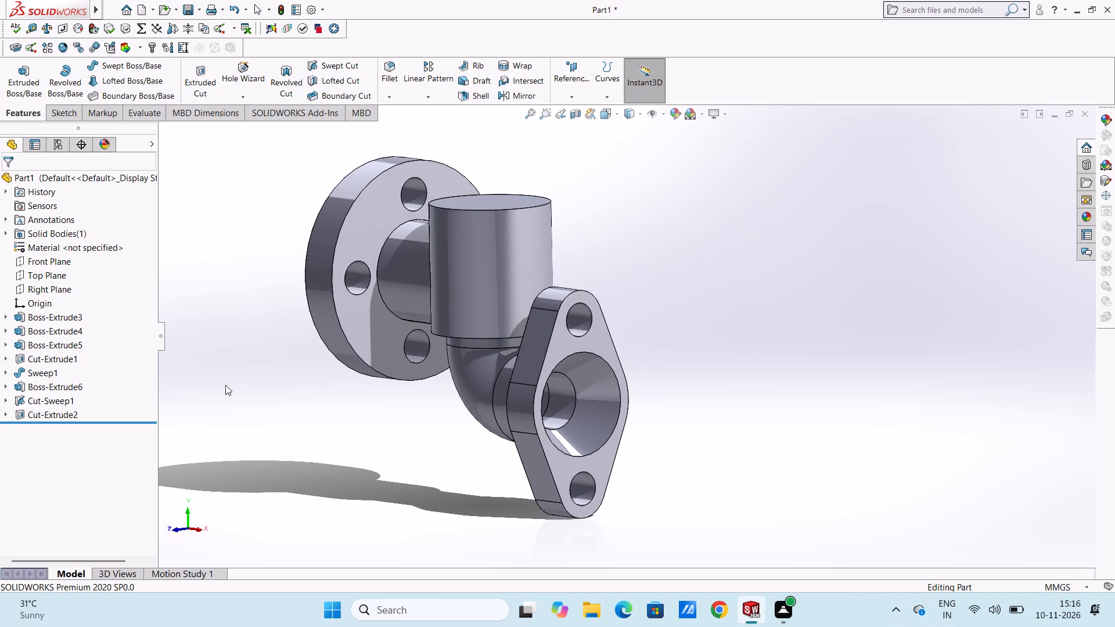
{"action": "middle_click_drag", "start_coordinate": [384, 421], "coordinate": [433, 416]}
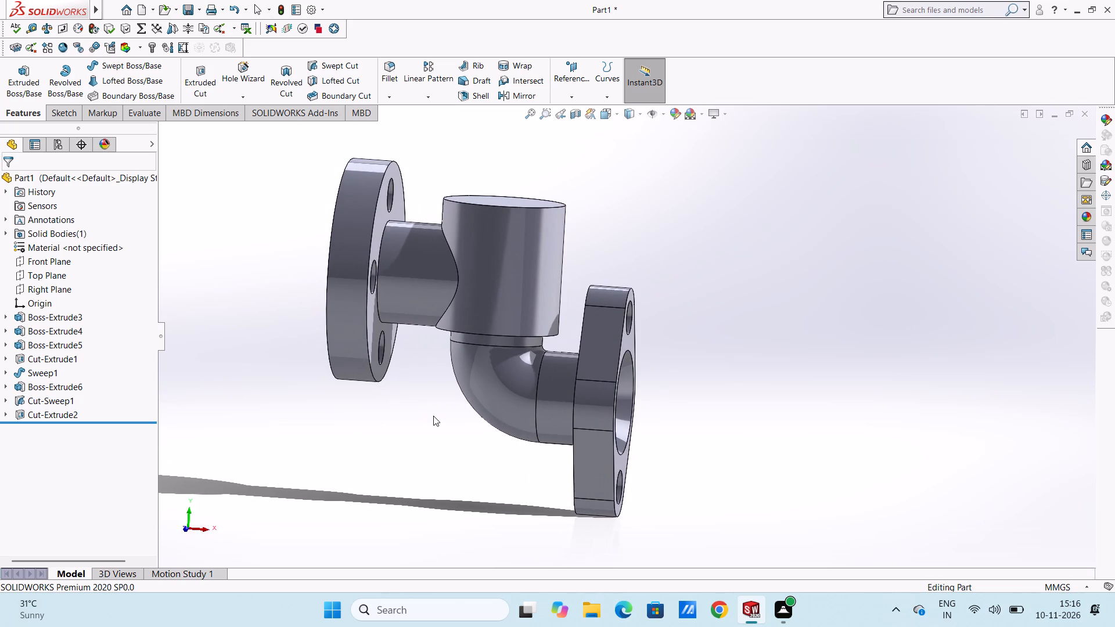
{"action": "scroll", "coordinate": [449, 410], "scroll_direction": "up", "scroll_amount": 4}
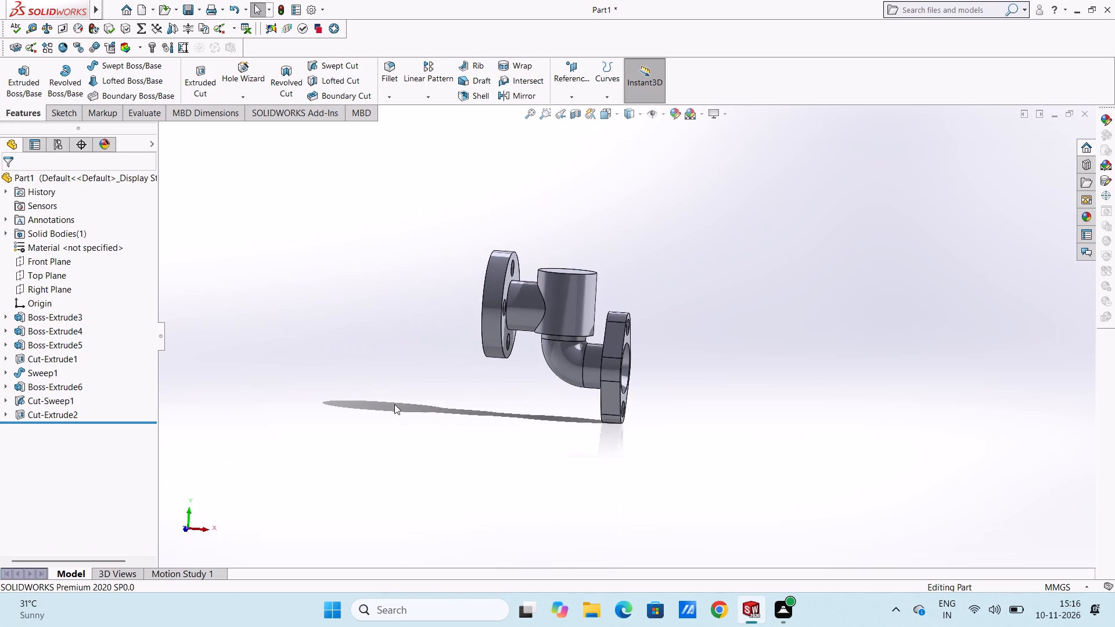
{"action": "middle_click_drag", "start_coordinate": [394, 404], "coordinate": [310, 399]}
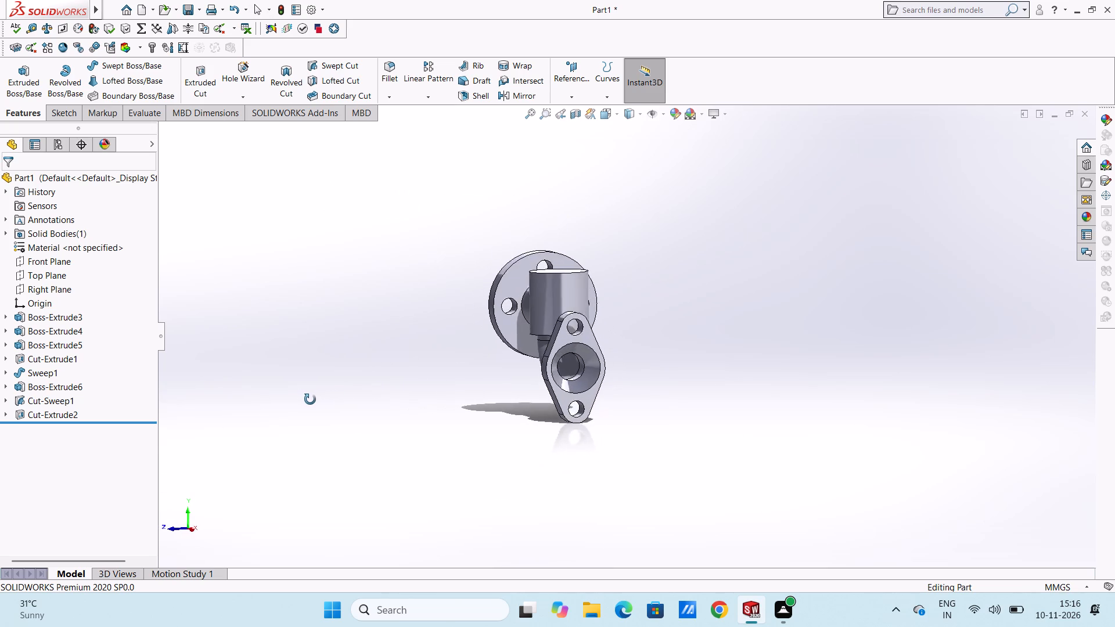
{"action": "middle_click_drag", "start_coordinate": [310, 399], "coordinate": [337, 359]}
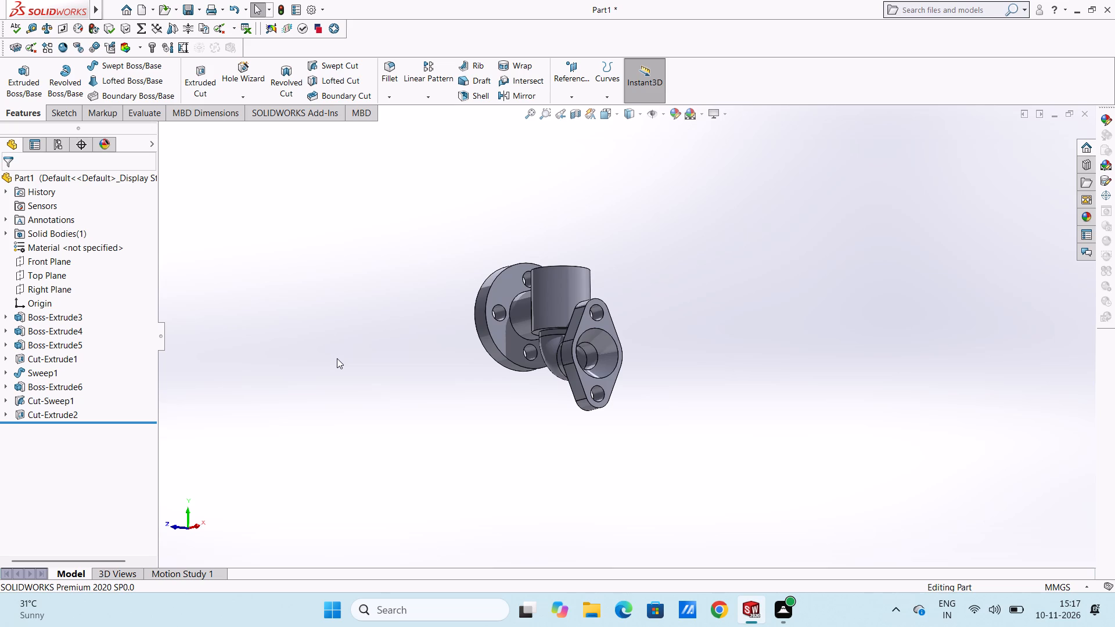
{"action": "middle_click_drag", "start_coordinate": [346, 372], "coordinate": [364, 391]}
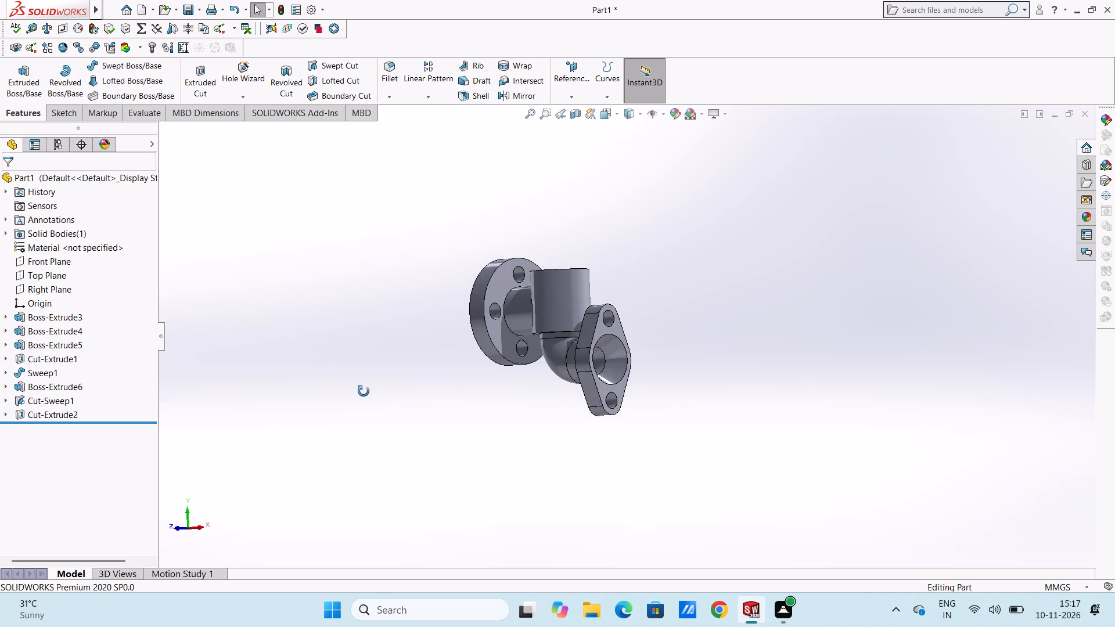
{"action": "middle_click_drag", "start_coordinate": [364, 391], "coordinate": [372, 409]}
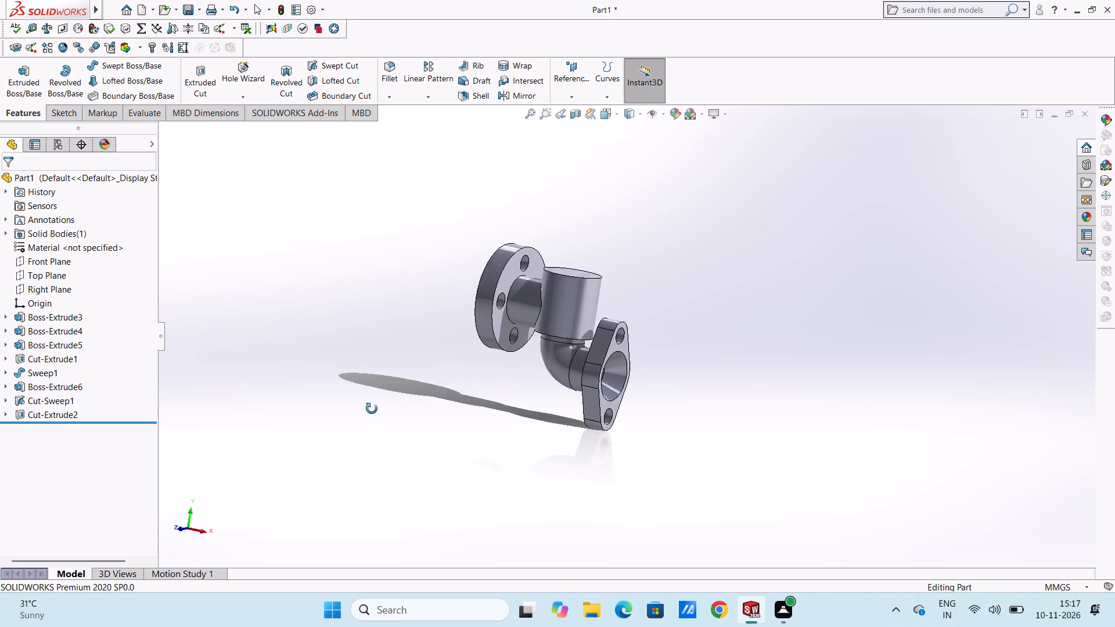
{"action": "middle_click_drag", "start_coordinate": [372, 409], "coordinate": [360, 410]}
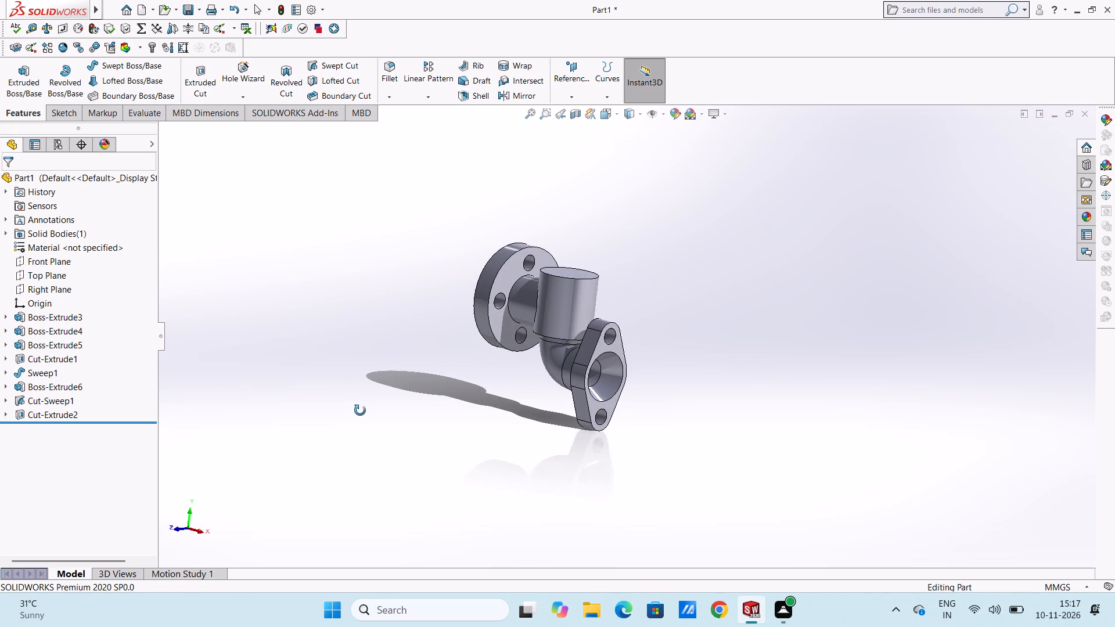
{"action": "middle_click_drag", "start_coordinate": [360, 410], "coordinate": [347, 410]}
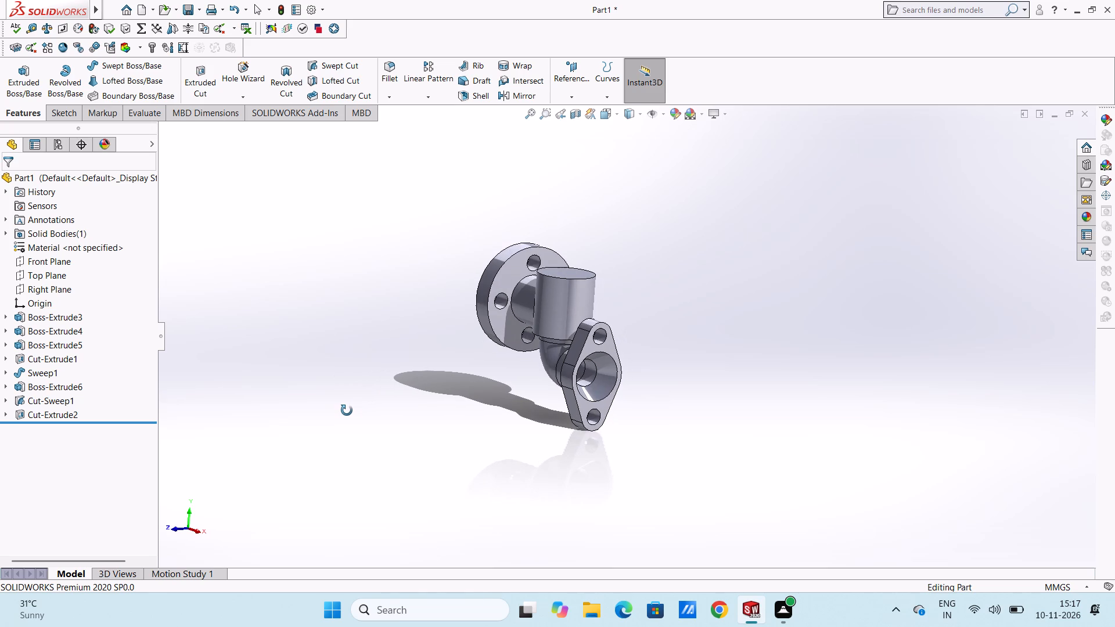
{"action": "middle_click_drag", "start_coordinate": [347, 410], "coordinate": [348, 410]}
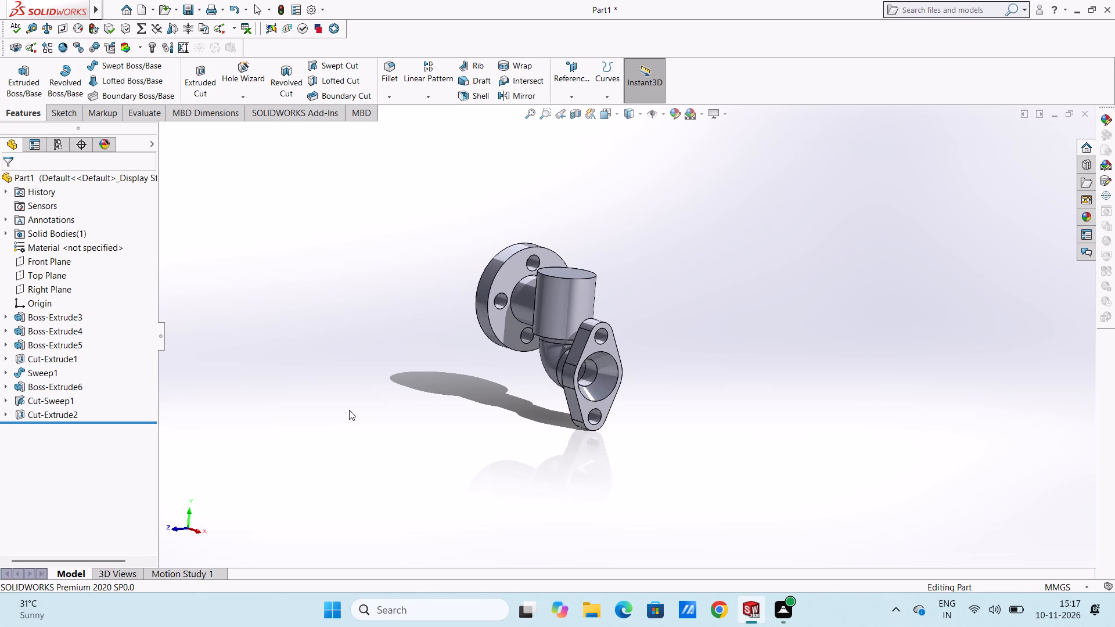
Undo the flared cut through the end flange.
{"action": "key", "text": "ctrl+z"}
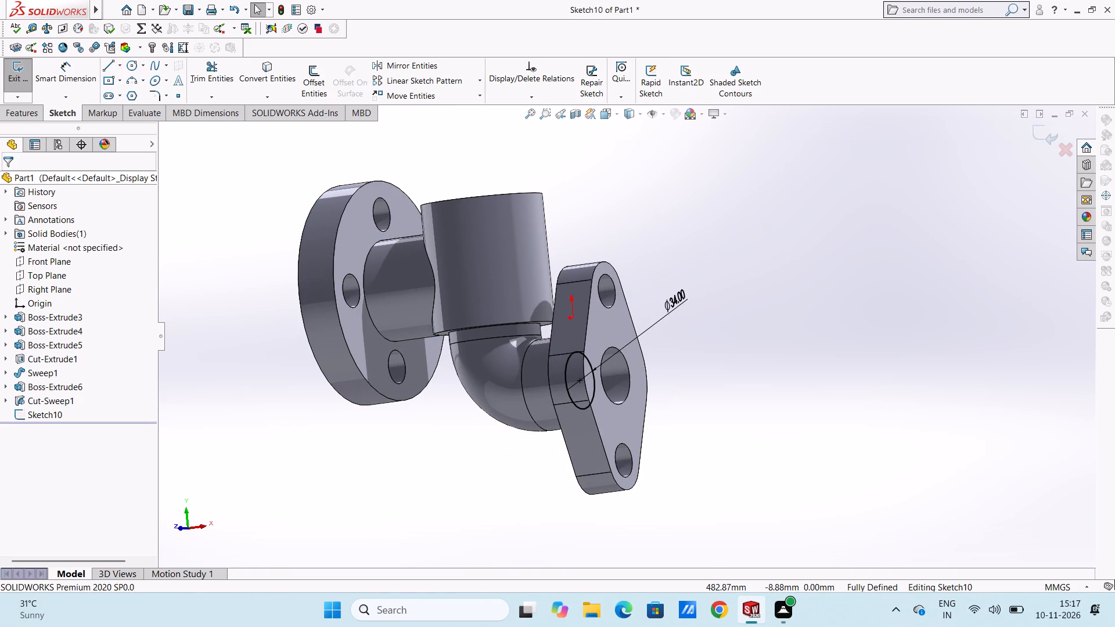
Set up an extruded cut of the 34 mm circle through the end flange with a 30° outward draft.
{"action": "left_click", "coordinate": [33, 112]}
{"action": "left_click", "coordinate": [203, 81]}
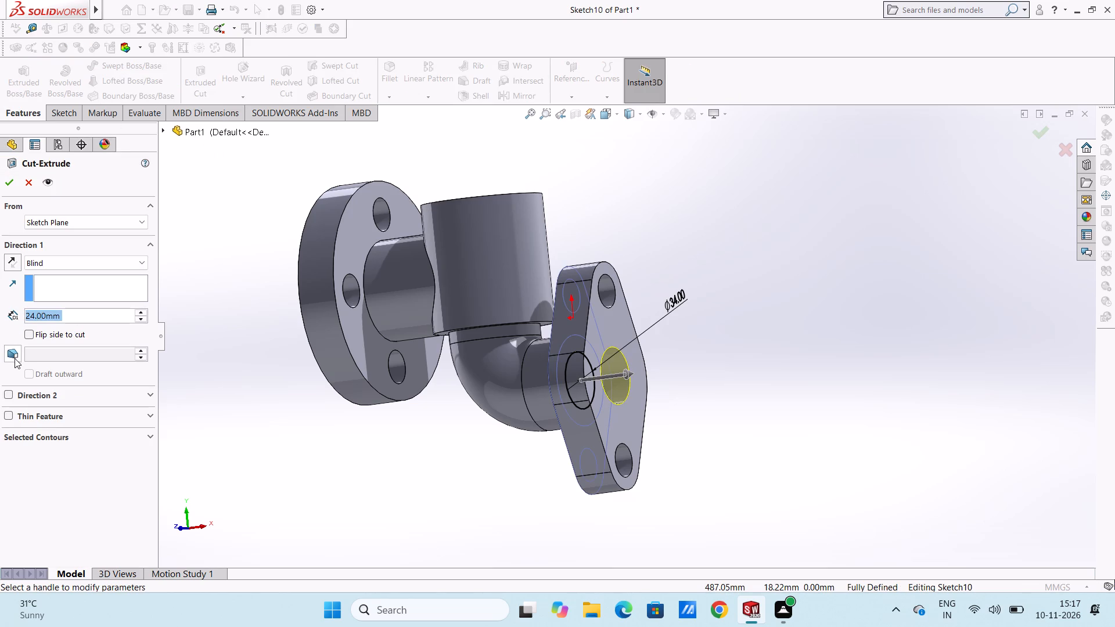
{"action": "left_click", "coordinate": [13, 358]}
{"action": "left_click", "coordinate": [29, 372]}
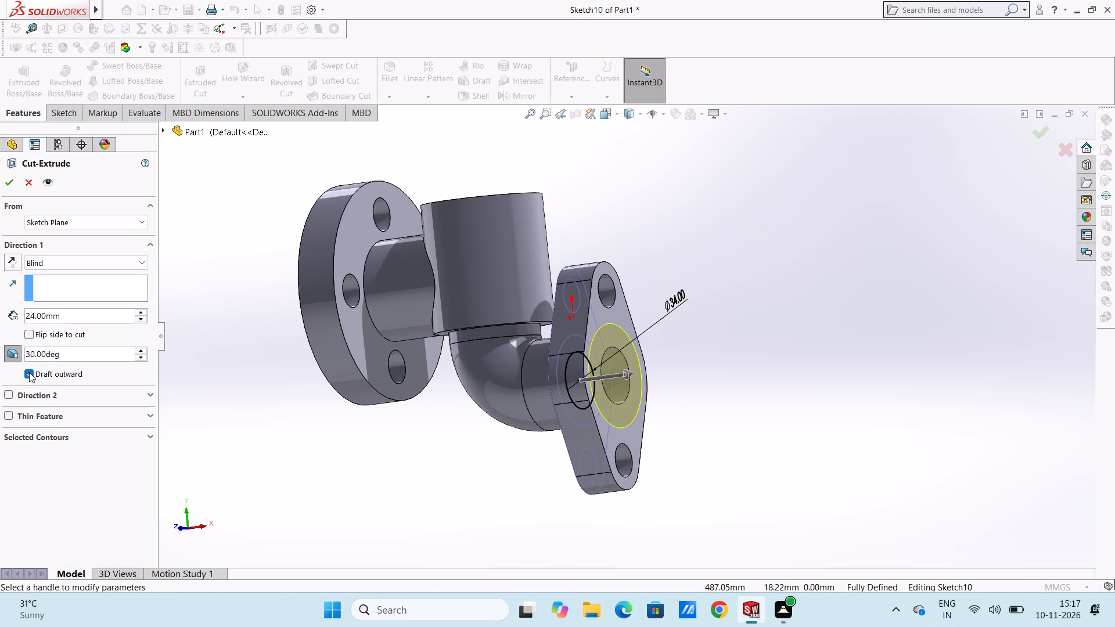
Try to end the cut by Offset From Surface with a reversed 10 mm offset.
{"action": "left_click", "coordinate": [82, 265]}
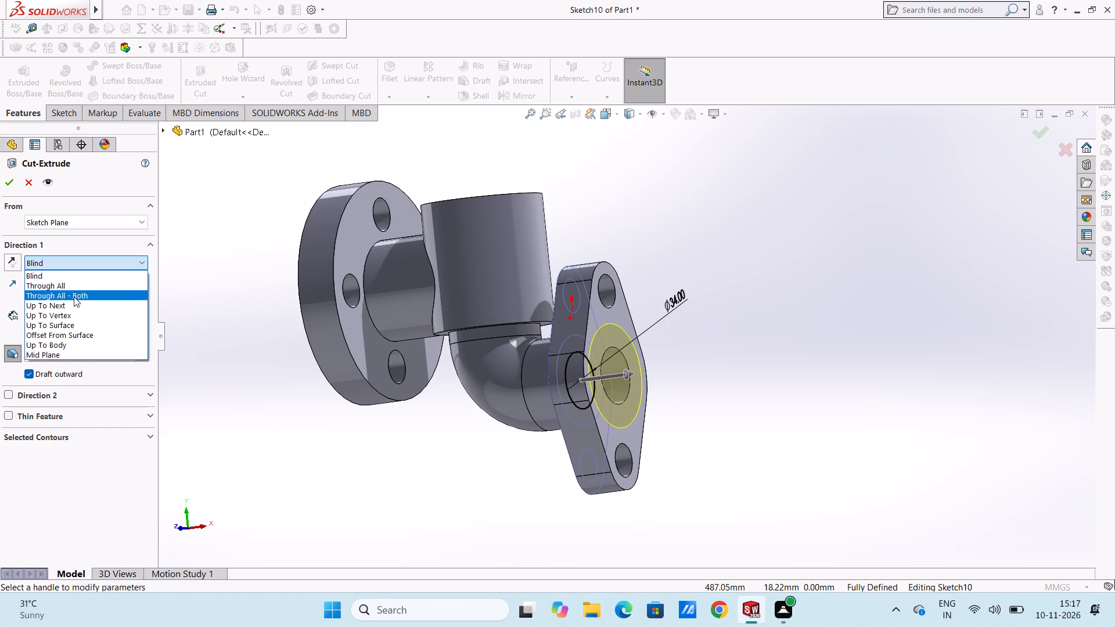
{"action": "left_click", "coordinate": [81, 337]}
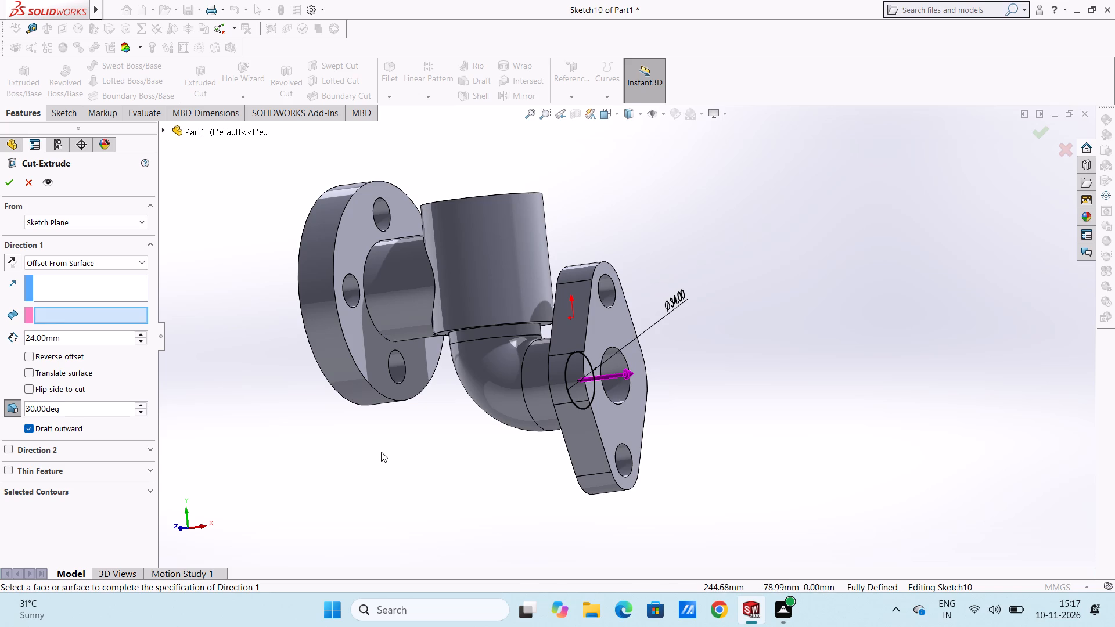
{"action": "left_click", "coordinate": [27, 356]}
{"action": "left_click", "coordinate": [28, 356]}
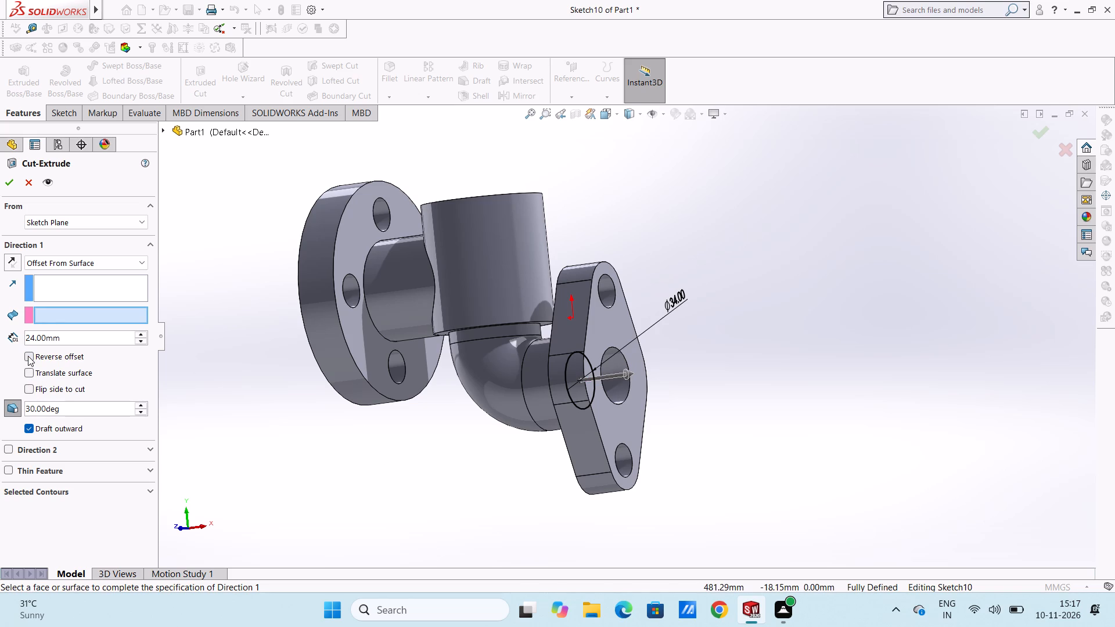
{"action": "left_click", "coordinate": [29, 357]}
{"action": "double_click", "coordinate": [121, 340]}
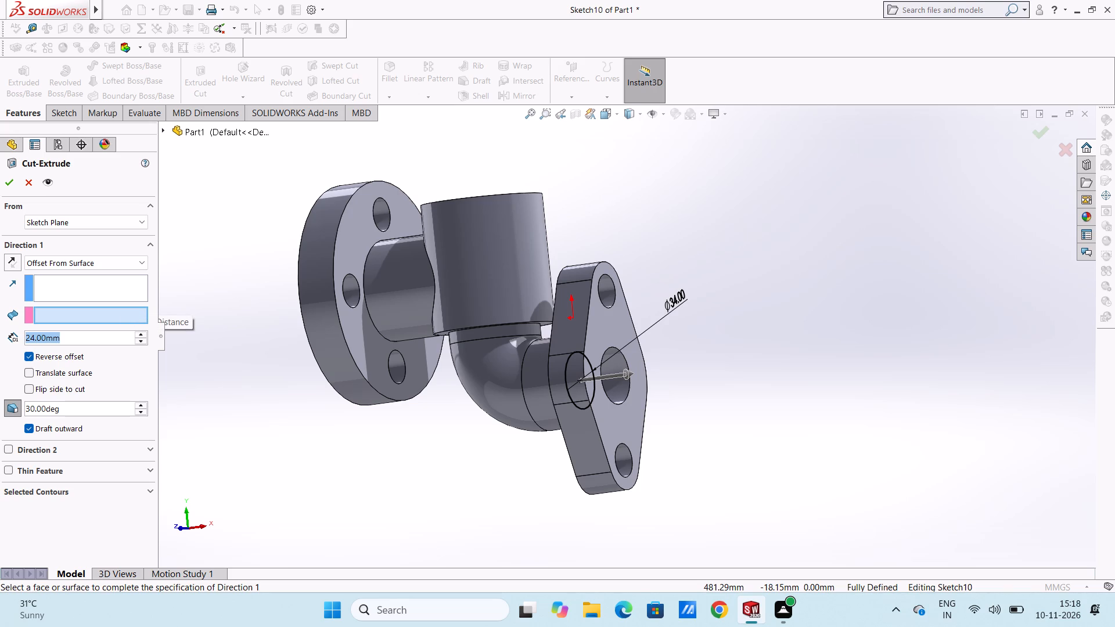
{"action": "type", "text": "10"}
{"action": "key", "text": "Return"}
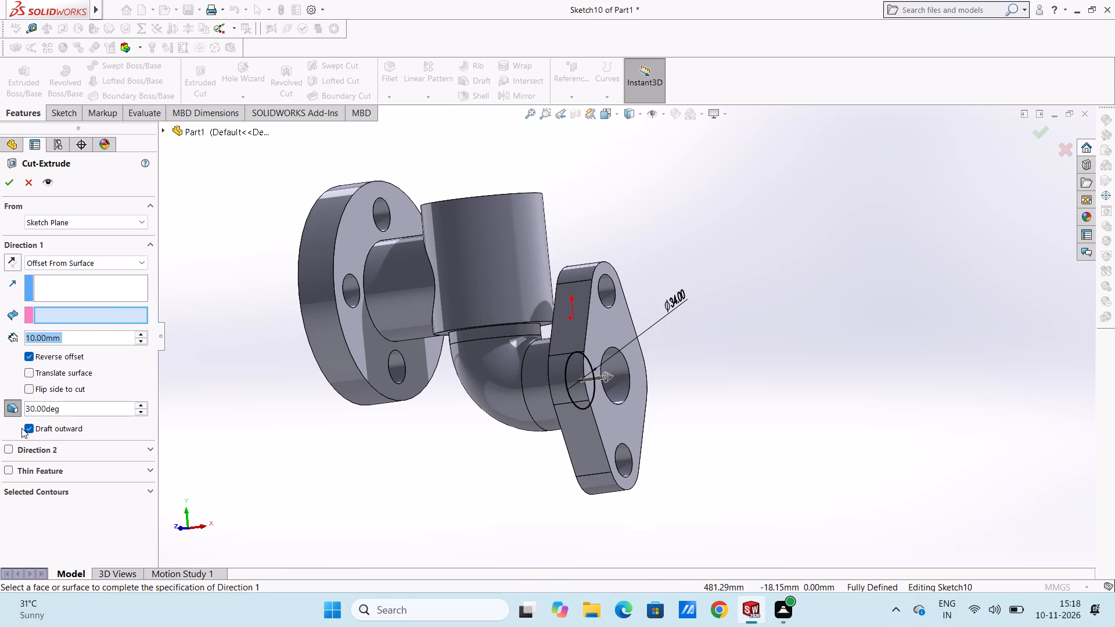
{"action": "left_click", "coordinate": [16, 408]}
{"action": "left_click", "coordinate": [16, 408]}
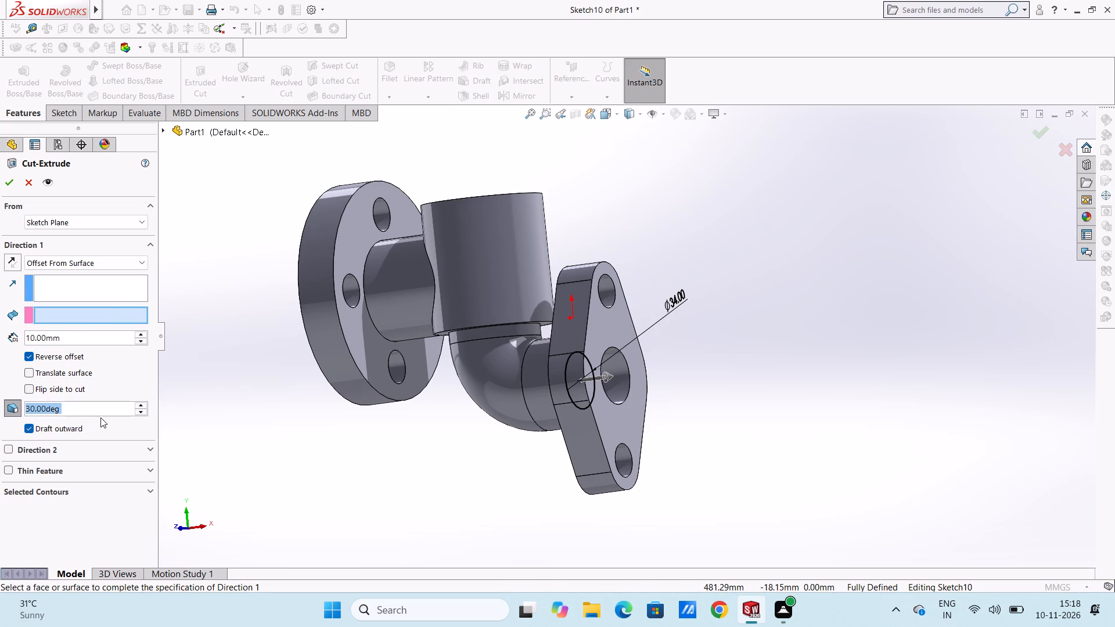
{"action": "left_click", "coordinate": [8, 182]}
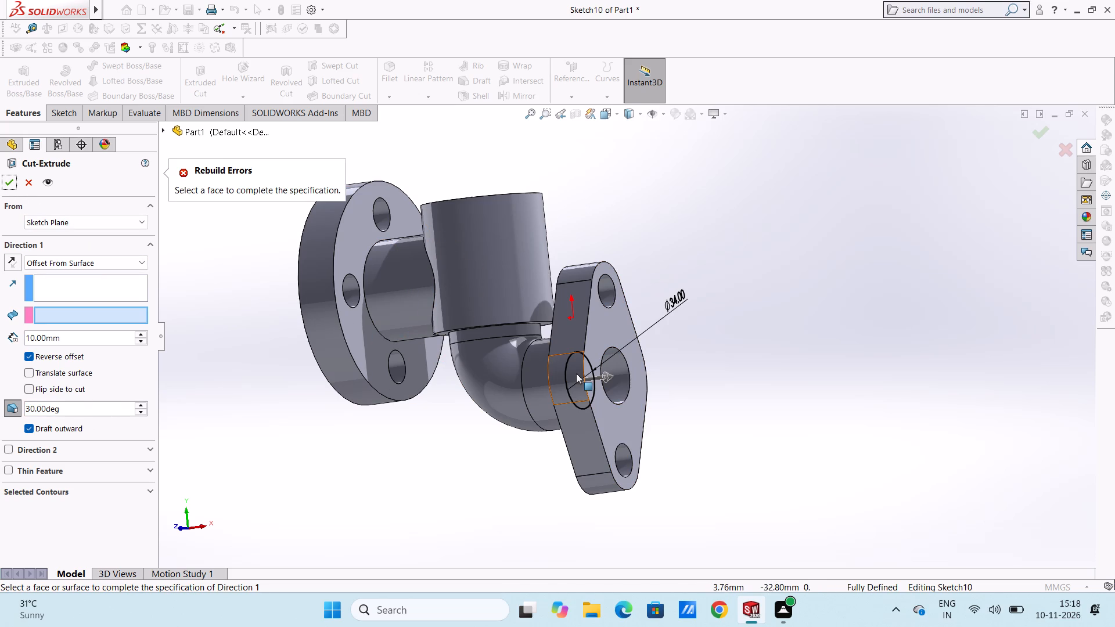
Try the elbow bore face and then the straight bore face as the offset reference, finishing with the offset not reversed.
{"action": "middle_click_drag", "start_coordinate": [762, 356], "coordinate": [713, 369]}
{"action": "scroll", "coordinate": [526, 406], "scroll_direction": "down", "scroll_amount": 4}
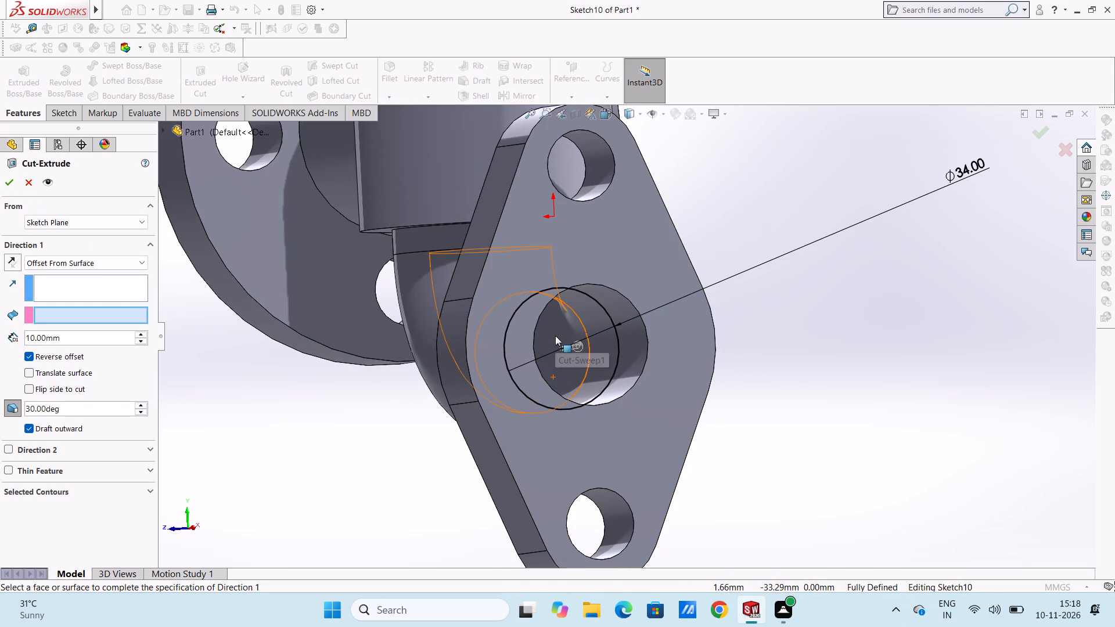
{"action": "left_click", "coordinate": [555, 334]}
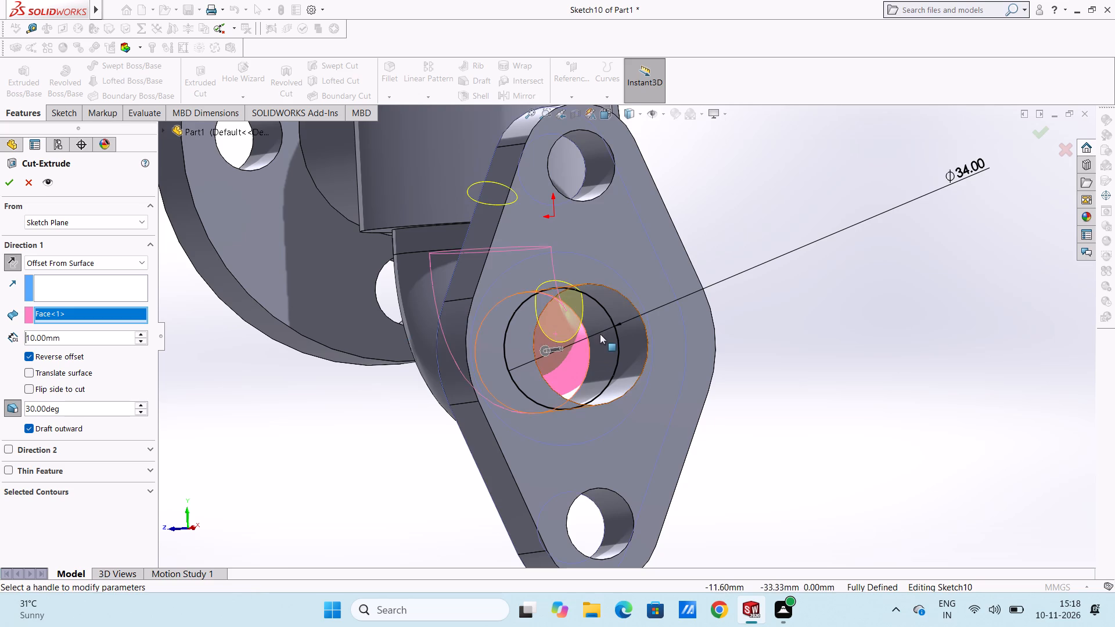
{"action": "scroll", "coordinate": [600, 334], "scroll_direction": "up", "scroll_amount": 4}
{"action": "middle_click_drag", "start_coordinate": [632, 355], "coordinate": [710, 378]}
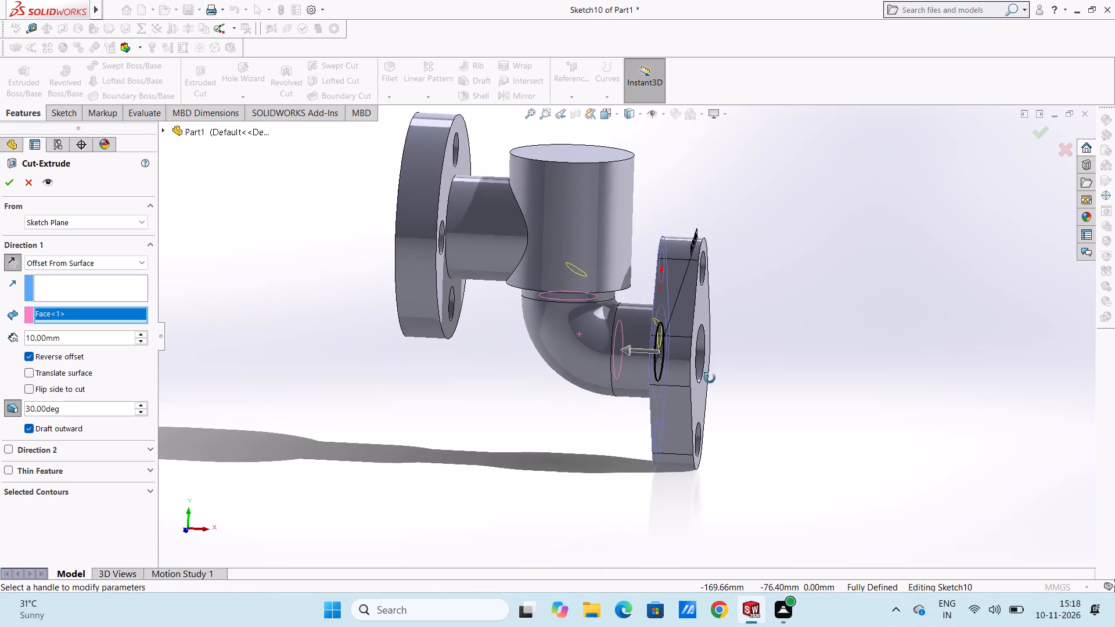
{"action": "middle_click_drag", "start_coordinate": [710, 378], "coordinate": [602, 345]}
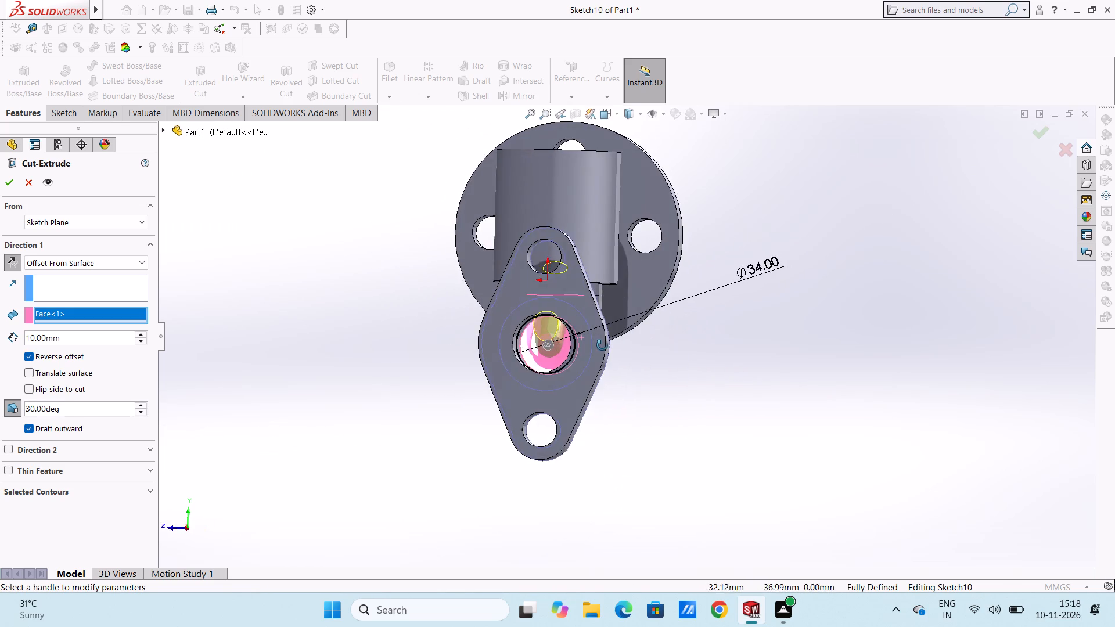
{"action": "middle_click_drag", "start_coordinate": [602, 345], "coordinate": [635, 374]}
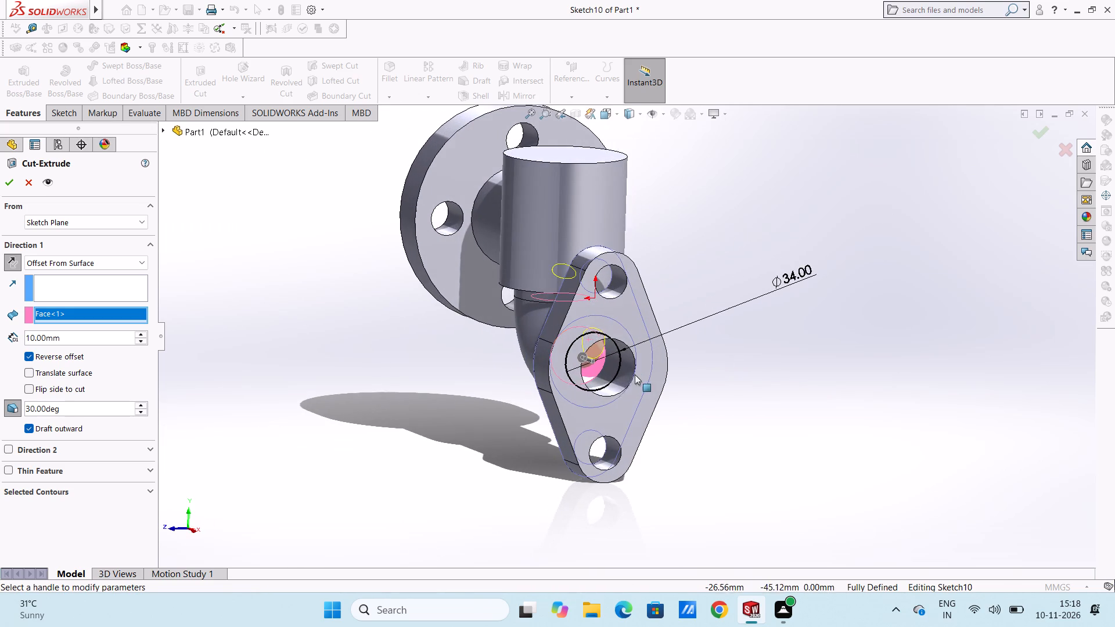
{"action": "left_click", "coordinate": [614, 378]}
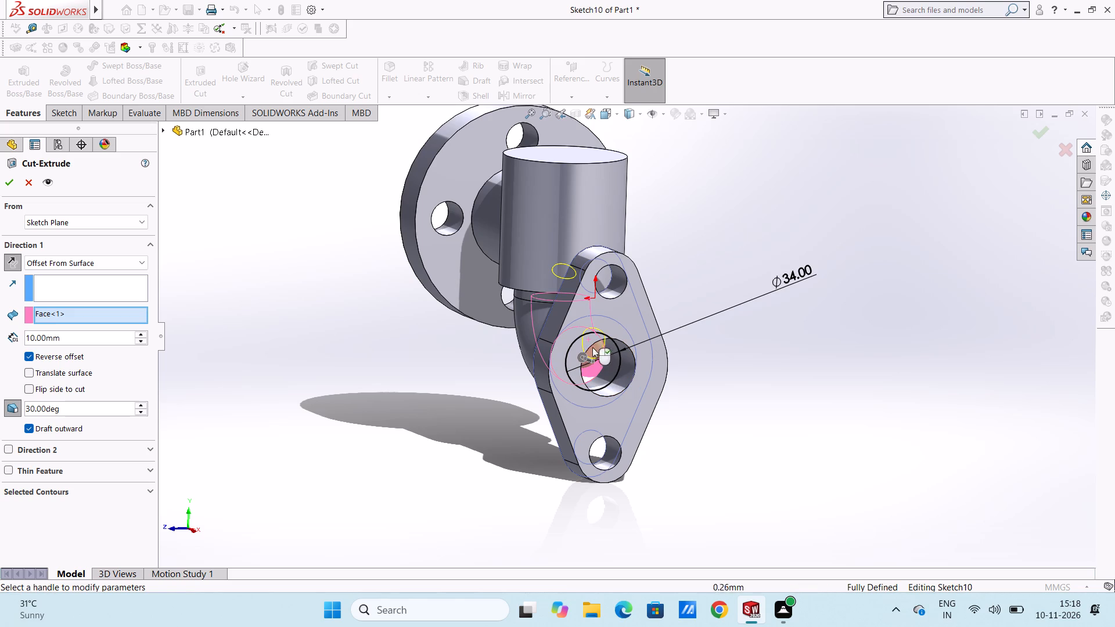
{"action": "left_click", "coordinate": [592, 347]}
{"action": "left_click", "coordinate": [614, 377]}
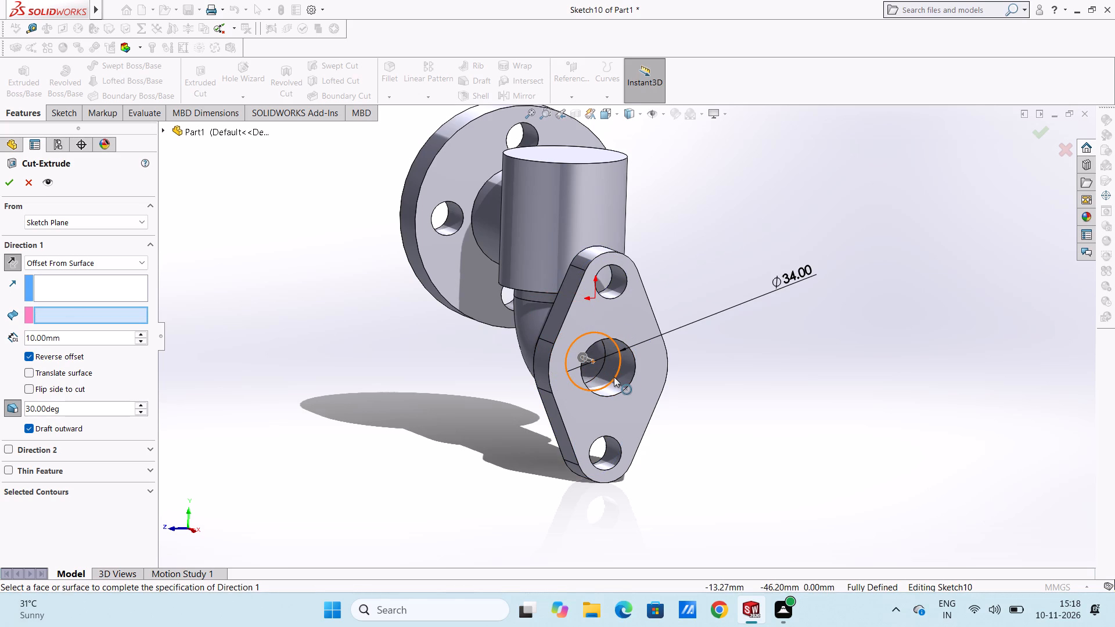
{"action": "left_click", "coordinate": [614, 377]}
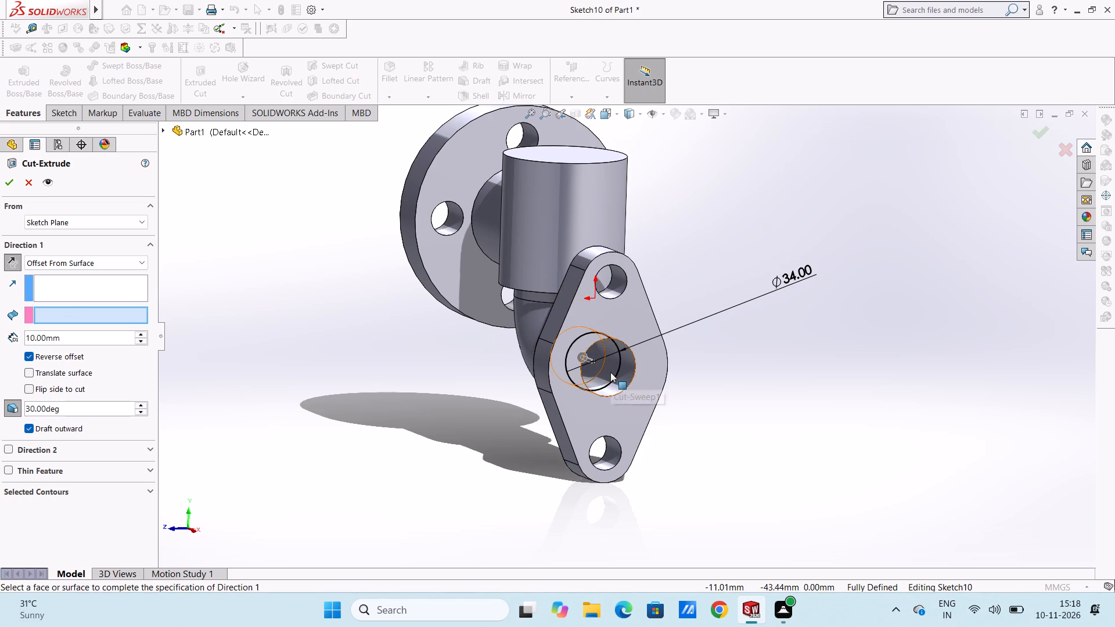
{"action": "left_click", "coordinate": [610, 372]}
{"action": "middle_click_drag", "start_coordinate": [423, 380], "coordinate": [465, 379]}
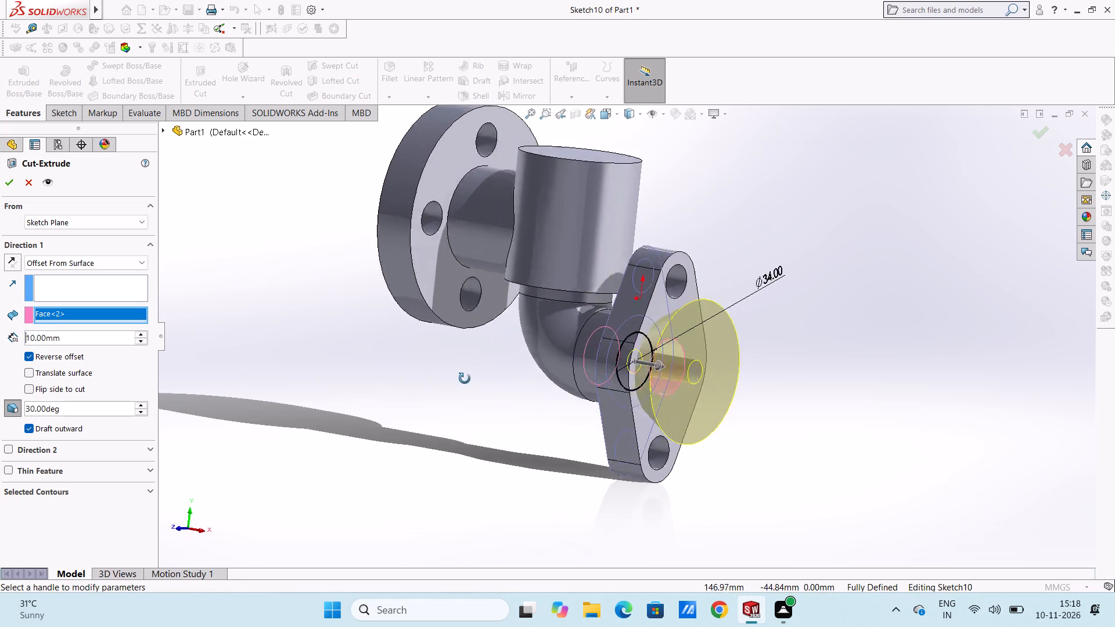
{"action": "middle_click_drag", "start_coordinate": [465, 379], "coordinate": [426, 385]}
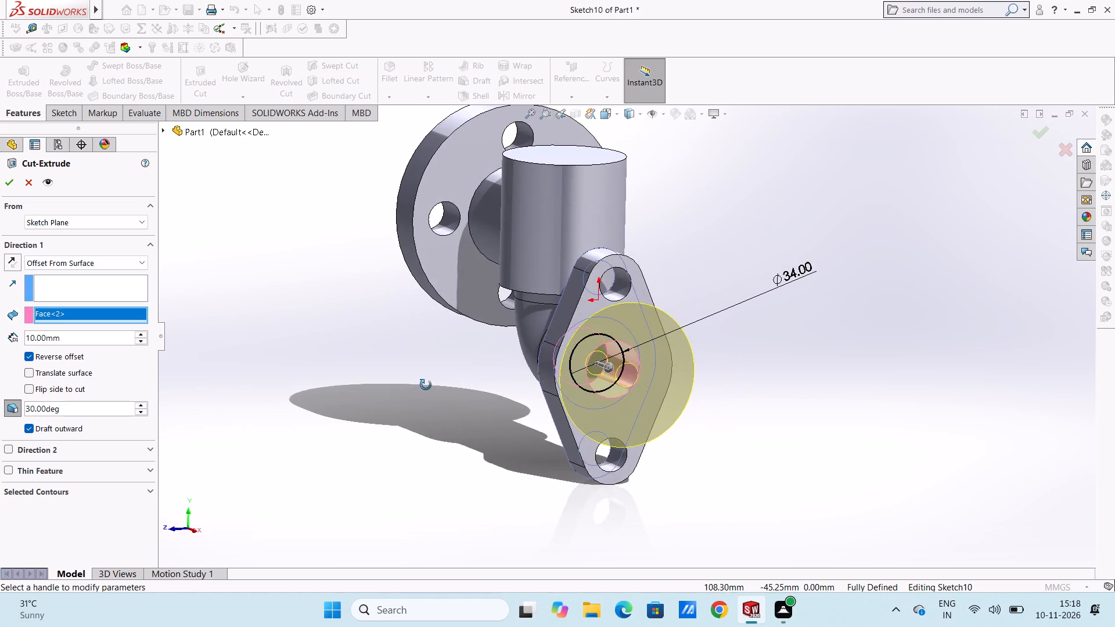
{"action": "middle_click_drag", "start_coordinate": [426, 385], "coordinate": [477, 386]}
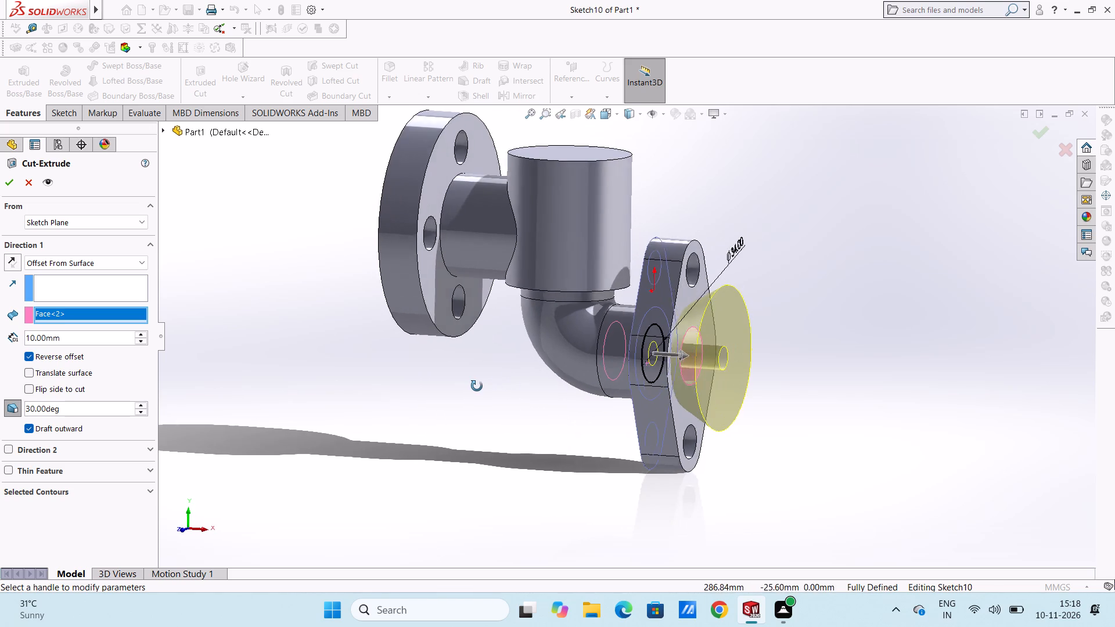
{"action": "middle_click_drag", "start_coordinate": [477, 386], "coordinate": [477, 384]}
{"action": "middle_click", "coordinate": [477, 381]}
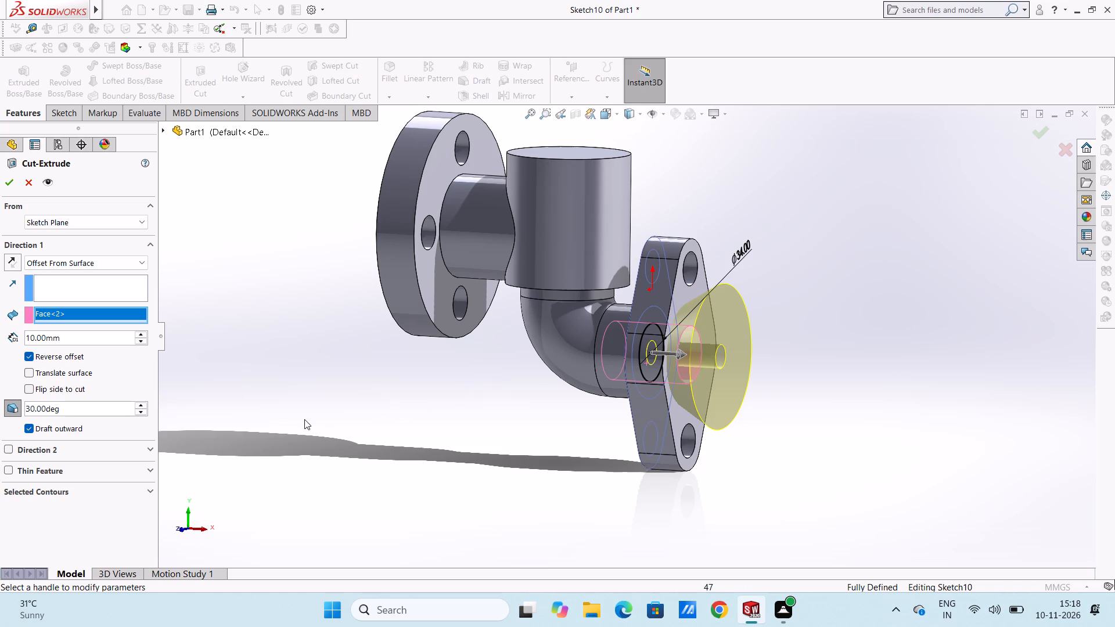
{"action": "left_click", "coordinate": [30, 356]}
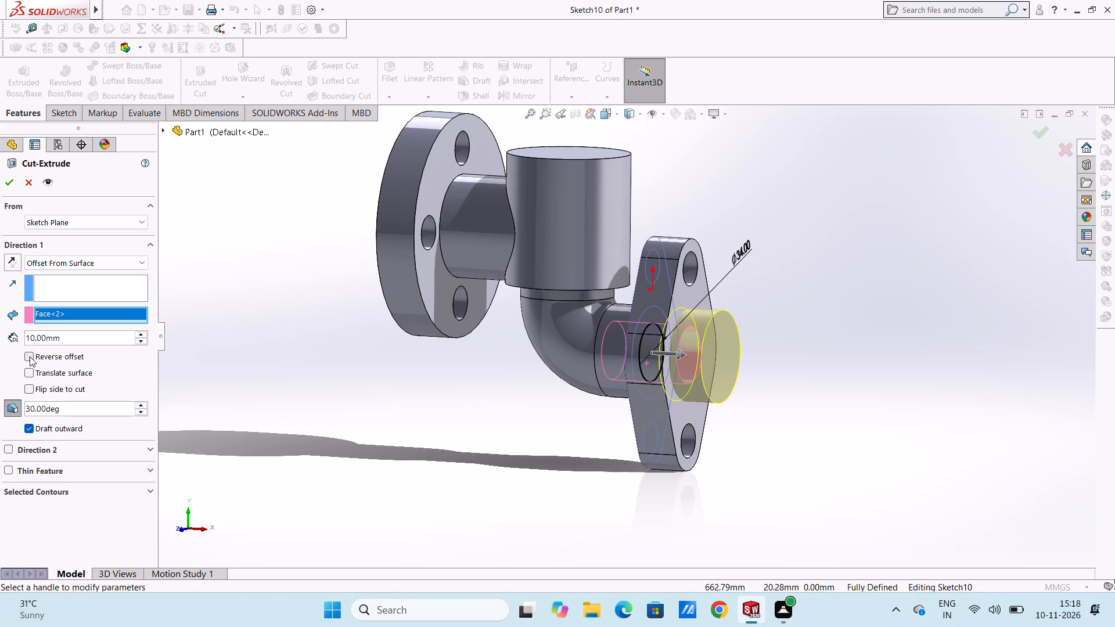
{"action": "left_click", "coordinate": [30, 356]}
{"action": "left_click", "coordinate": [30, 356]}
Make the cut Blind at 24 mm deep with a 28° outward draft and complete it through the end flange.
{"action": "left_click", "coordinate": [104, 260]}
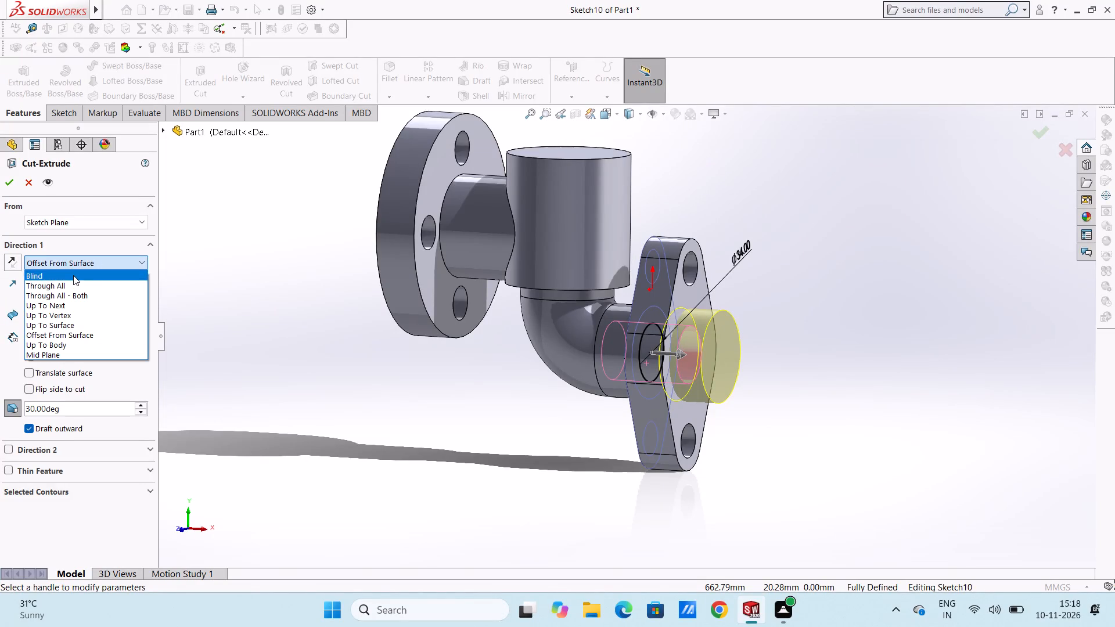
{"action": "left_click", "coordinate": [73, 275]}
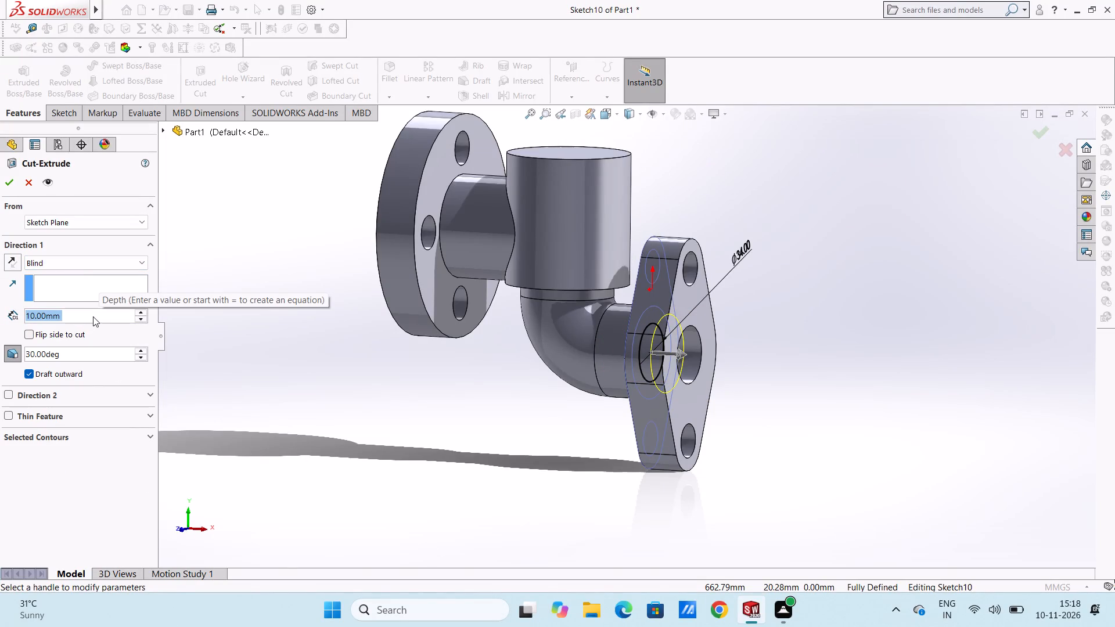
{"action": "type", "text": "24"}
{"action": "key", "text": "Return"}
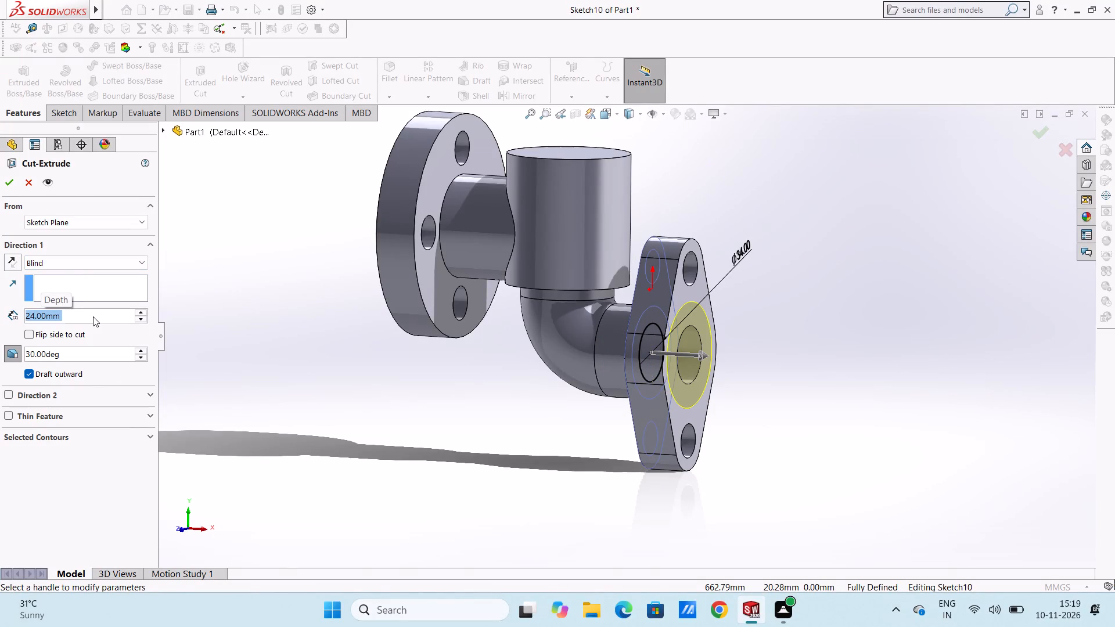
{"action": "middle_click_drag", "start_coordinate": [260, 373], "coordinate": [272, 348]}
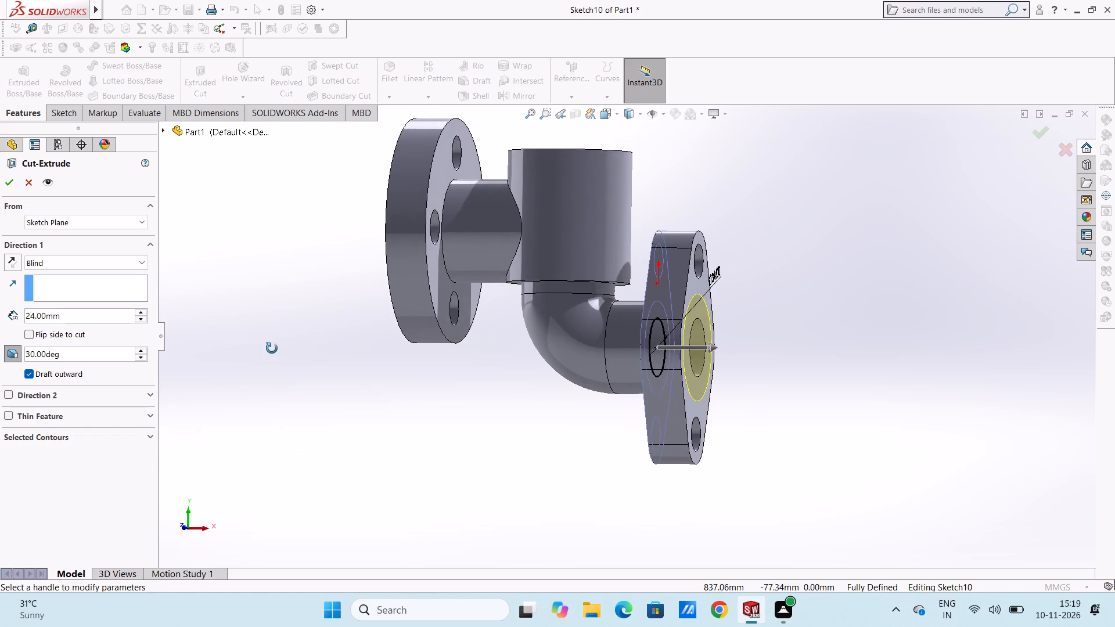
{"action": "middle_click_drag", "start_coordinate": [272, 348], "coordinate": [246, 349]}
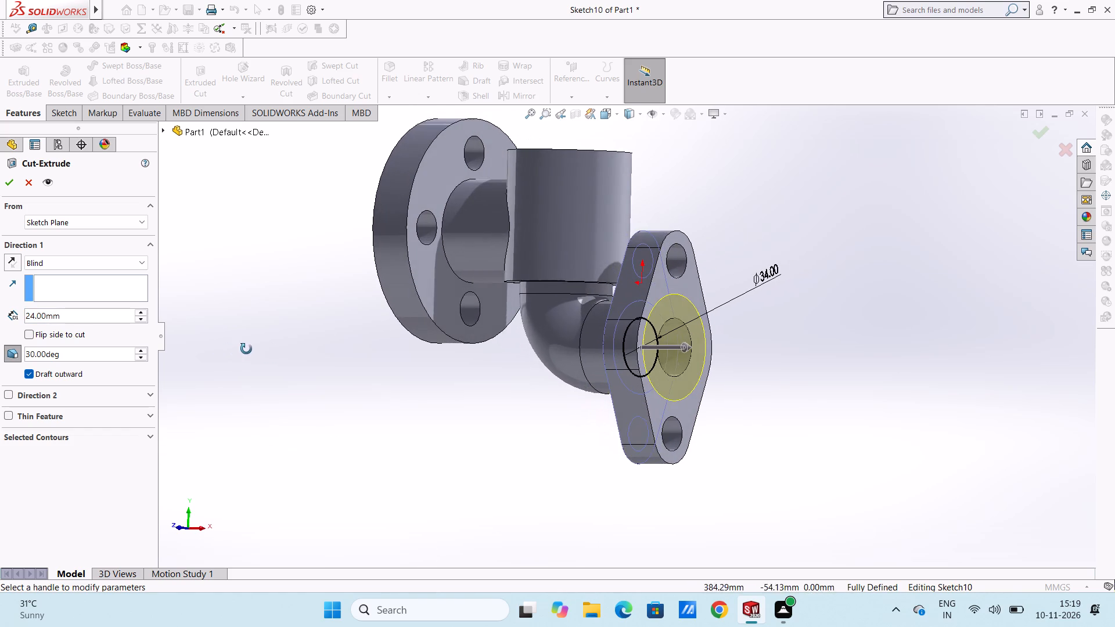
{"action": "middle_click_drag", "start_coordinate": [246, 349], "coordinate": [247, 349]}
{"action": "double_click", "coordinate": [91, 354]}
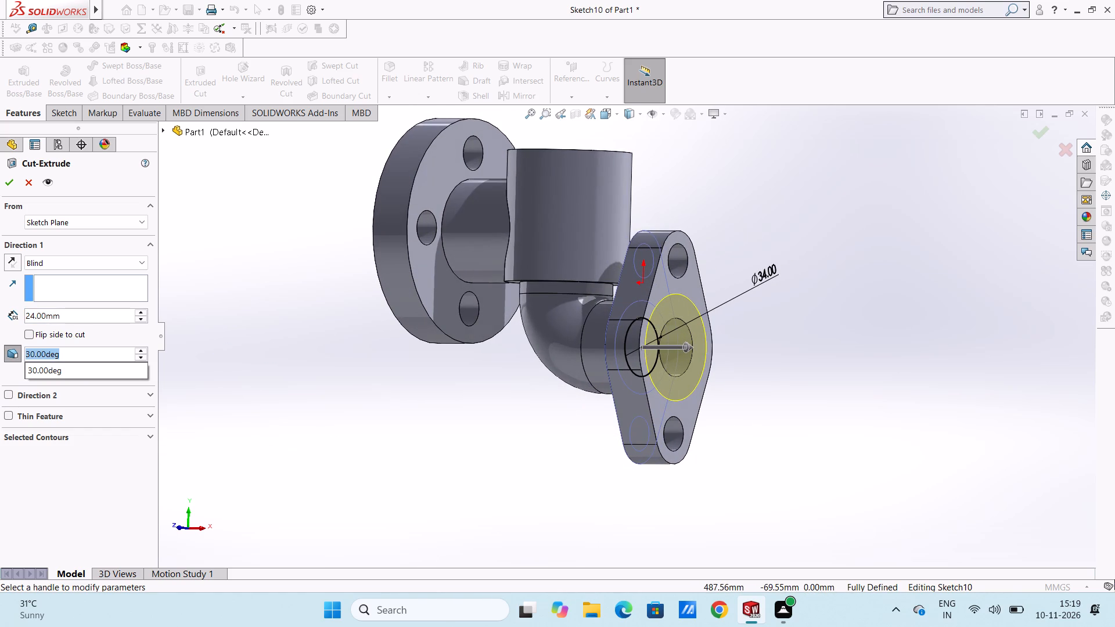
{"action": "type", "text": "28"}
{"action": "key", "text": "Return"}
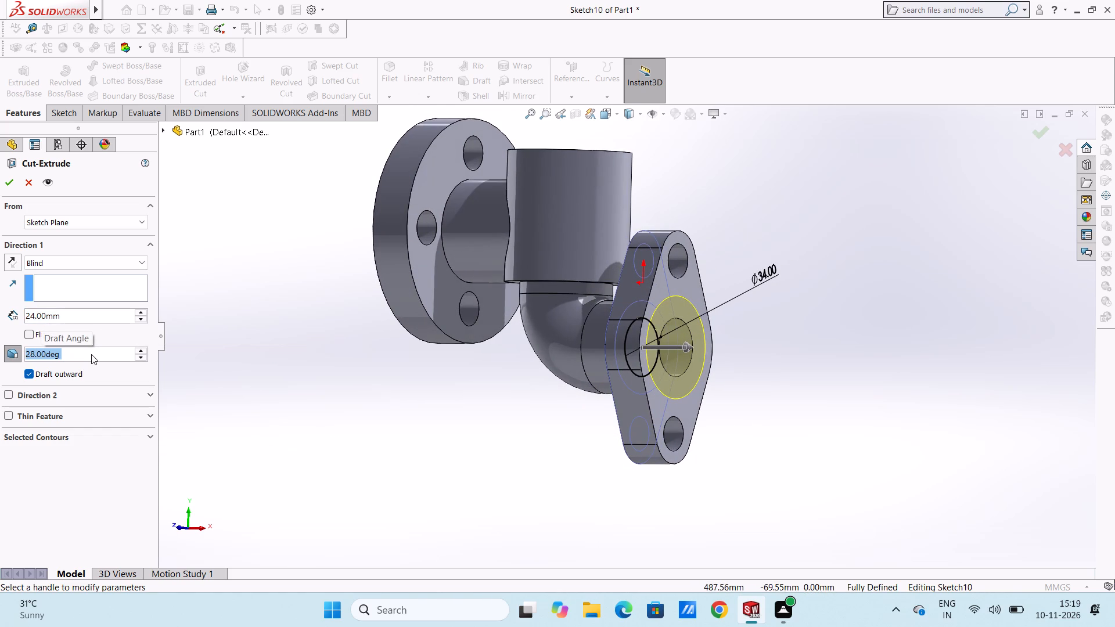
{"action": "left_click", "coordinate": [6, 179]}
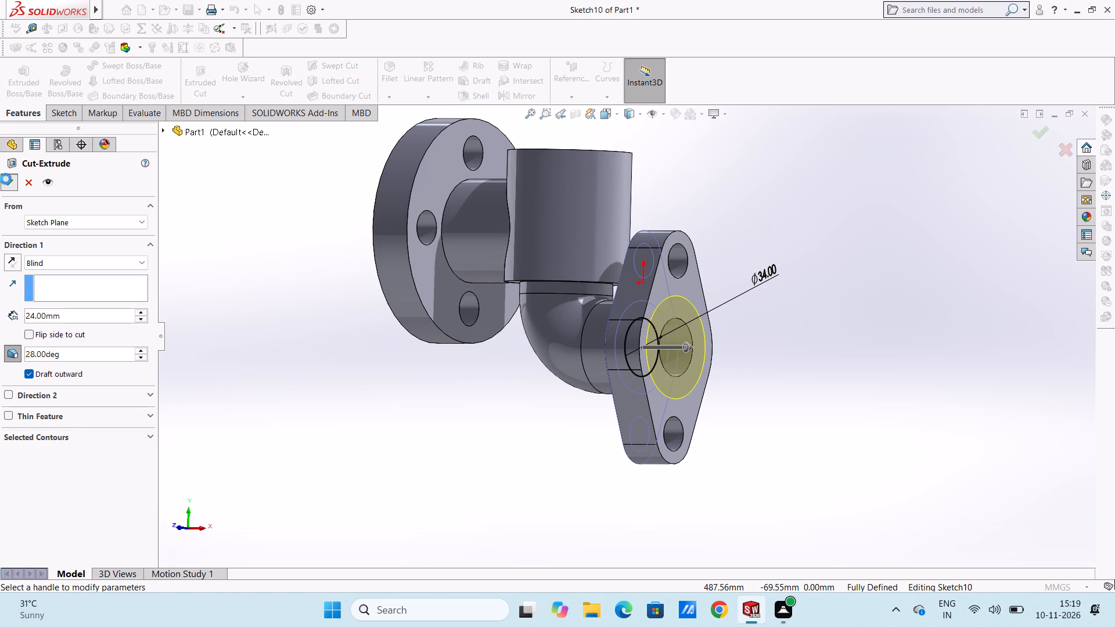
Examine the flared bore in the end flange and the whole fitting from several angles.
{"action": "left_click", "coordinate": [251, 366]}
{"action": "scroll", "coordinate": [680, 336], "scroll_direction": "up", "scroll_amount": 5}
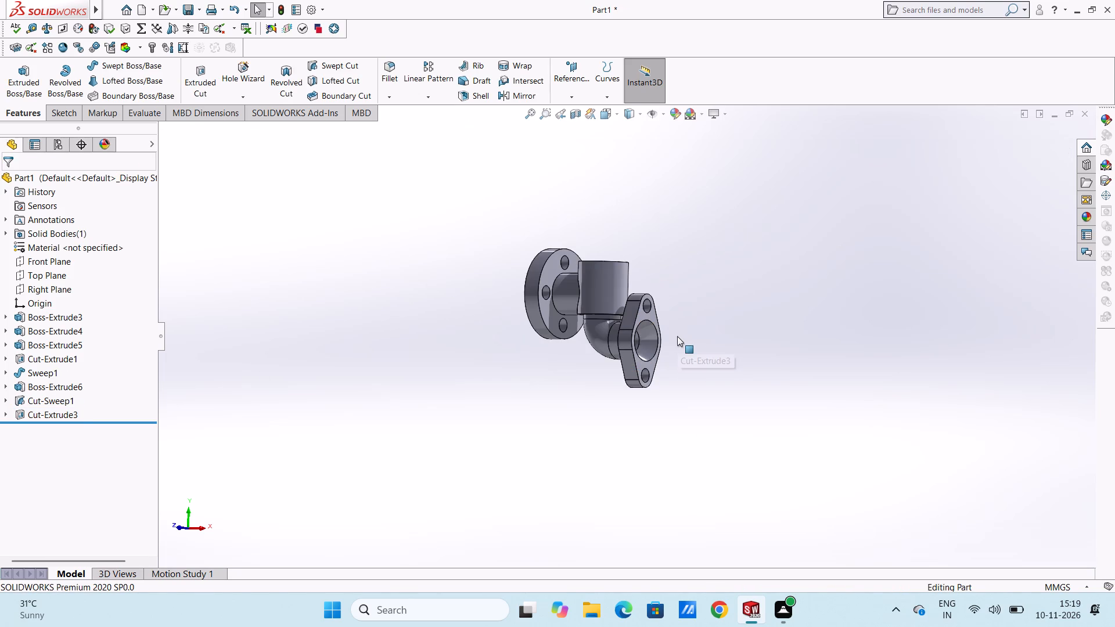
{"action": "middle_click_drag", "start_coordinate": [677, 336], "coordinate": [637, 340]}
{"action": "scroll", "coordinate": [640, 323], "scroll_direction": "down", "scroll_amount": 6}
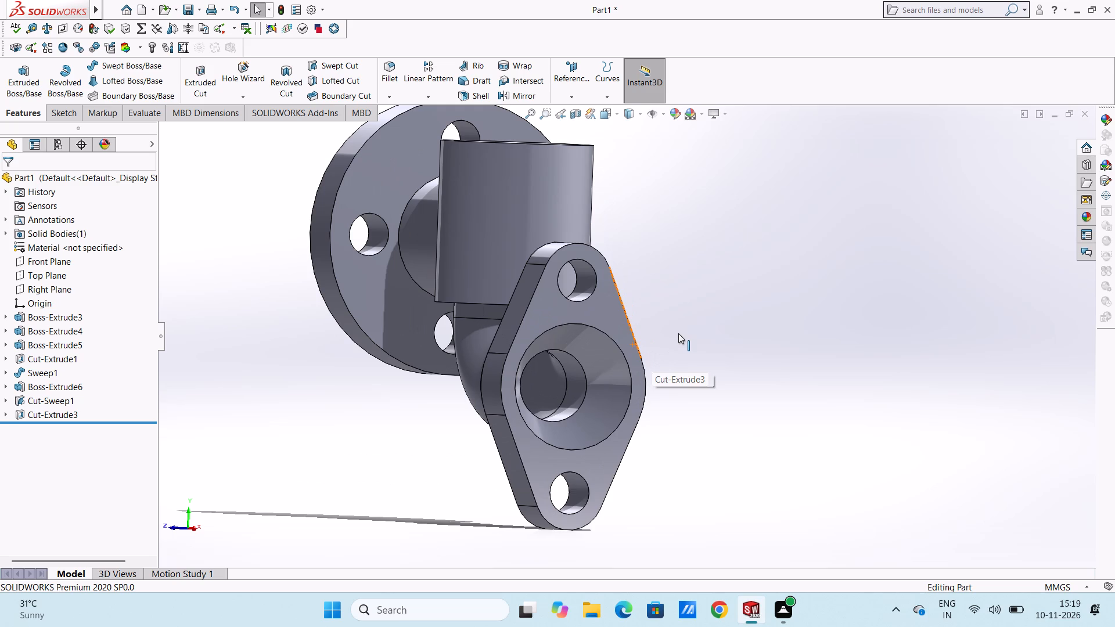
{"action": "middle_click_drag", "start_coordinate": [686, 333], "coordinate": [726, 325]}
{"action": "scroll", "coordinate": [670, 374], "scroll_direction": "up", "scroll_amount": 4}
{"action": "scroll", "coordinate": [645, 336], "scroll_direction": "down", "scroll_amount": 1}
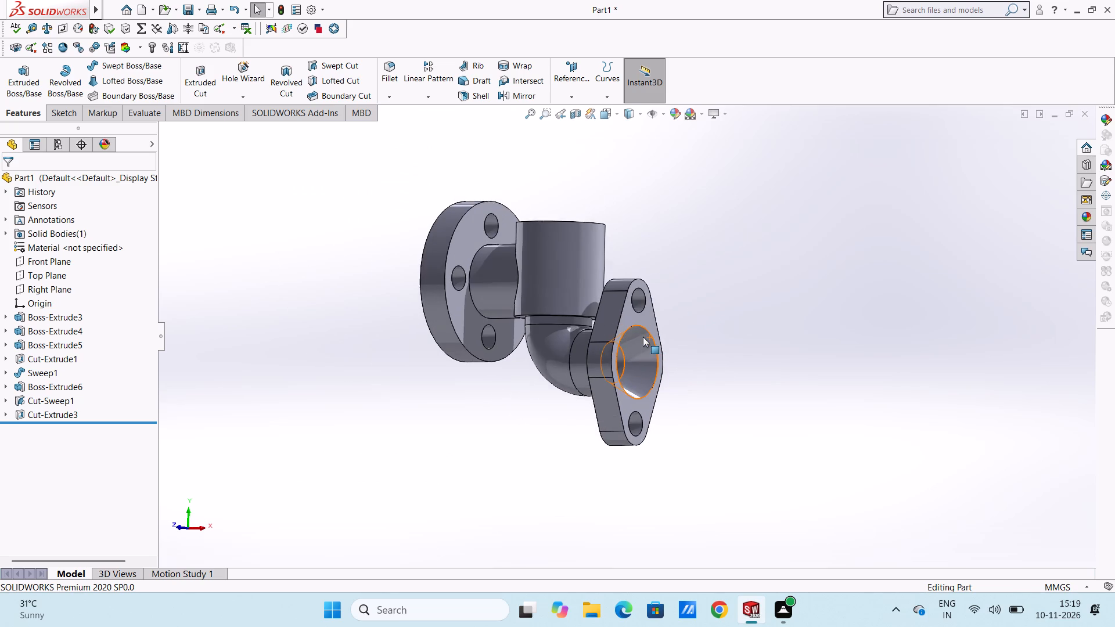
Chamfer the flared bore's outer edge on the two-hole end flange with a 1 mm distance at 45°.
{"action": "scroll", "coordinate": [643, 337], "scroll_direction": "down", "scroll_amount": 2}
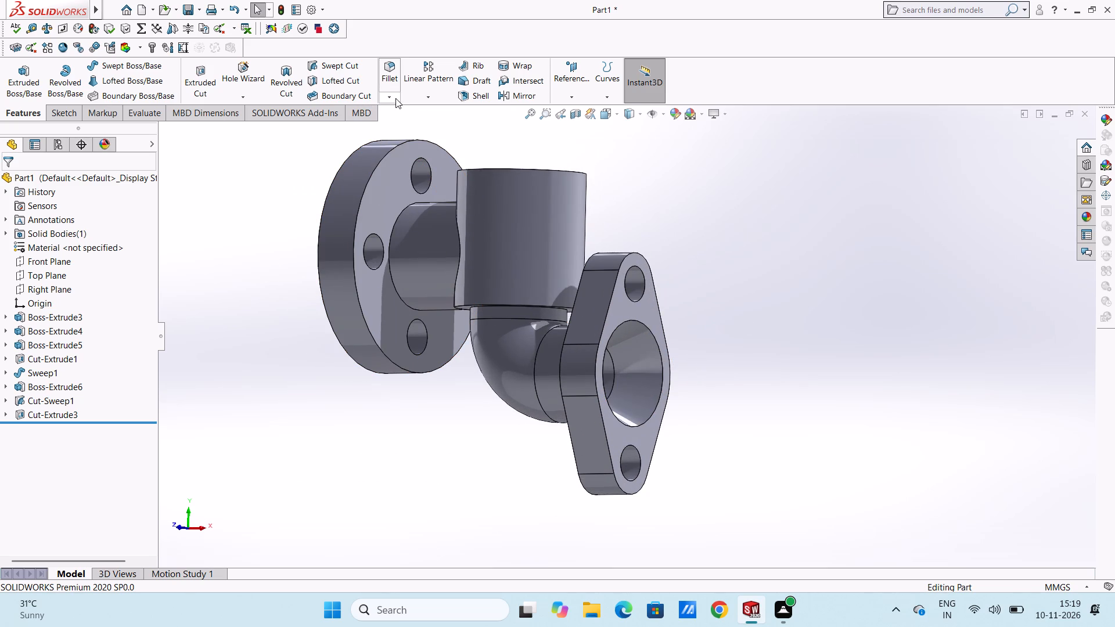
{"action": "left_click", "coordinate": [395, 96]}
{"action": "left_click", "coordinate": [409, 123]}
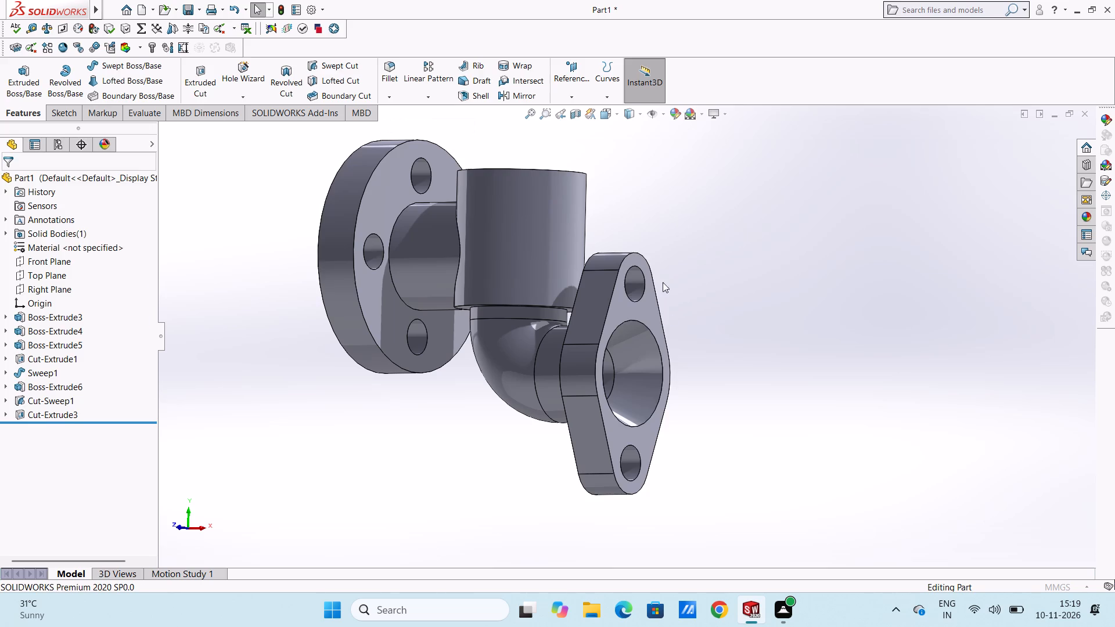
{"action": "left_click", "coordinate": [653, 337]}
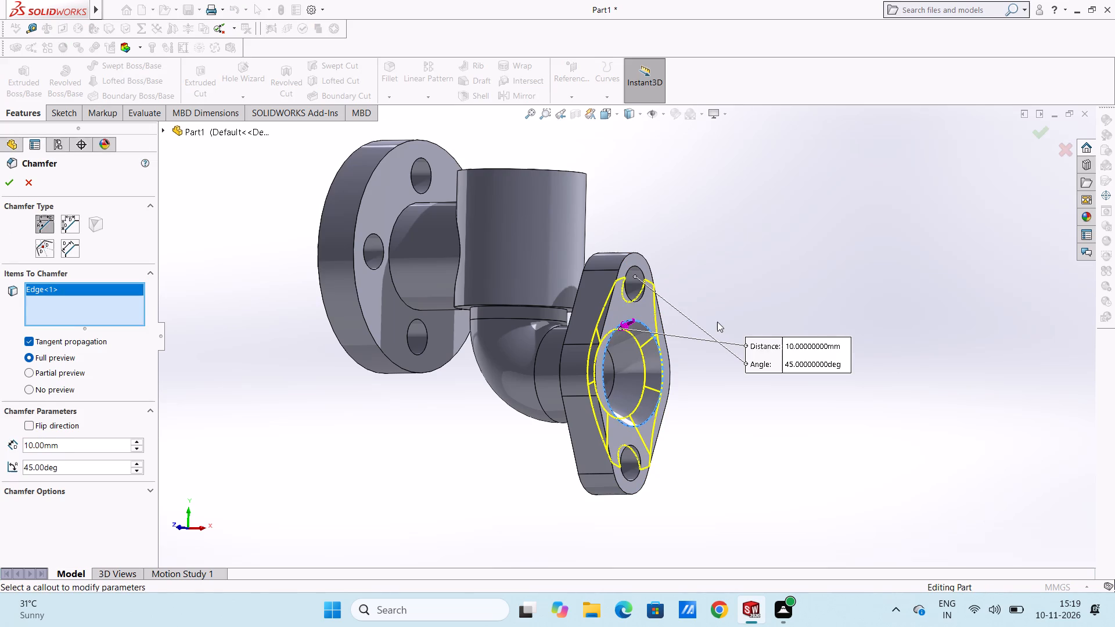
{"action": "scroll", "coordinate": [652, 297], "scroll_direction": "up", "scroll_amount": 3}
{"action": "middle_click_drag", "start_coordinate": [632, 254], "coordinate": [617, 321]}
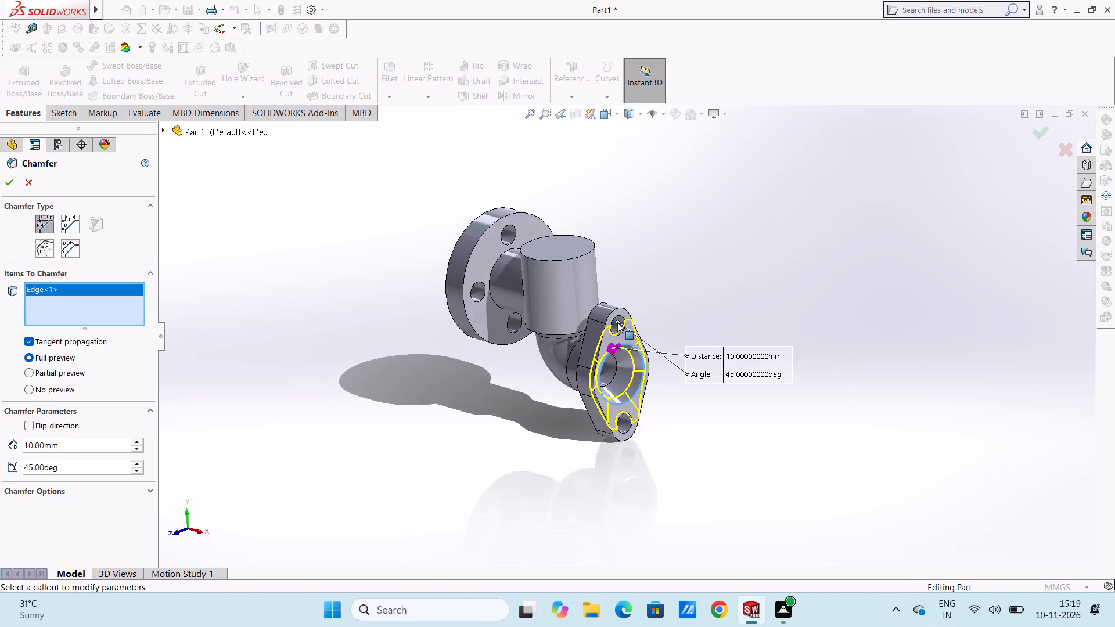
{"action": "scroll", "coordinate": [648, 363], "scroll_direction": "down", "scroll_amount": 4}
{"action": "double_click", "coordinate": [104, 443]}
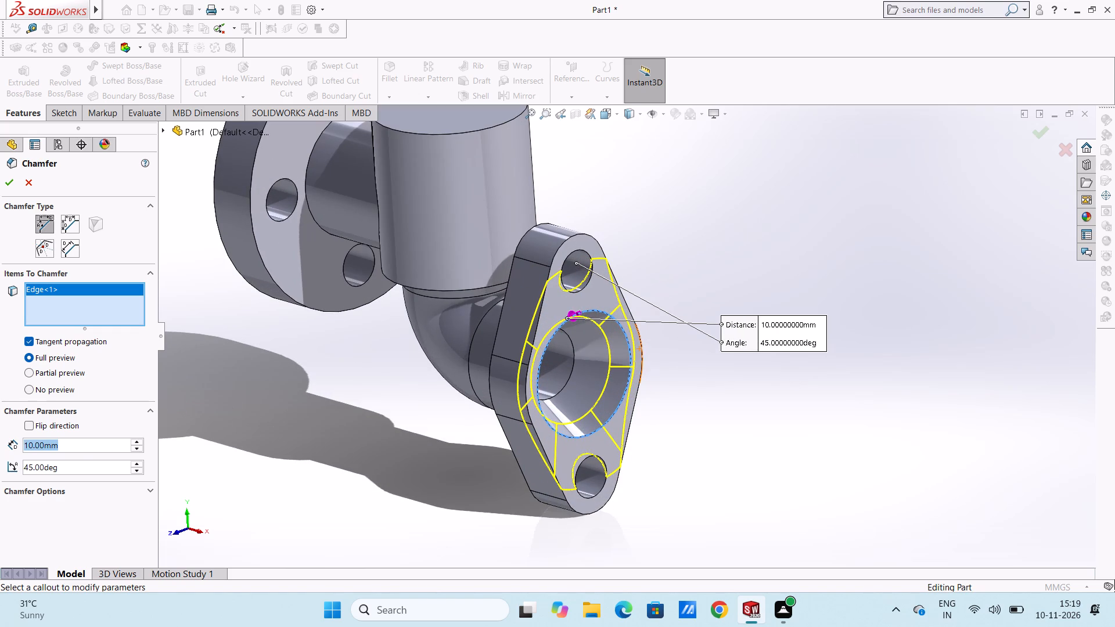
{"action": "key", "text": "1"}
{"action": "key", "text": "Return"}
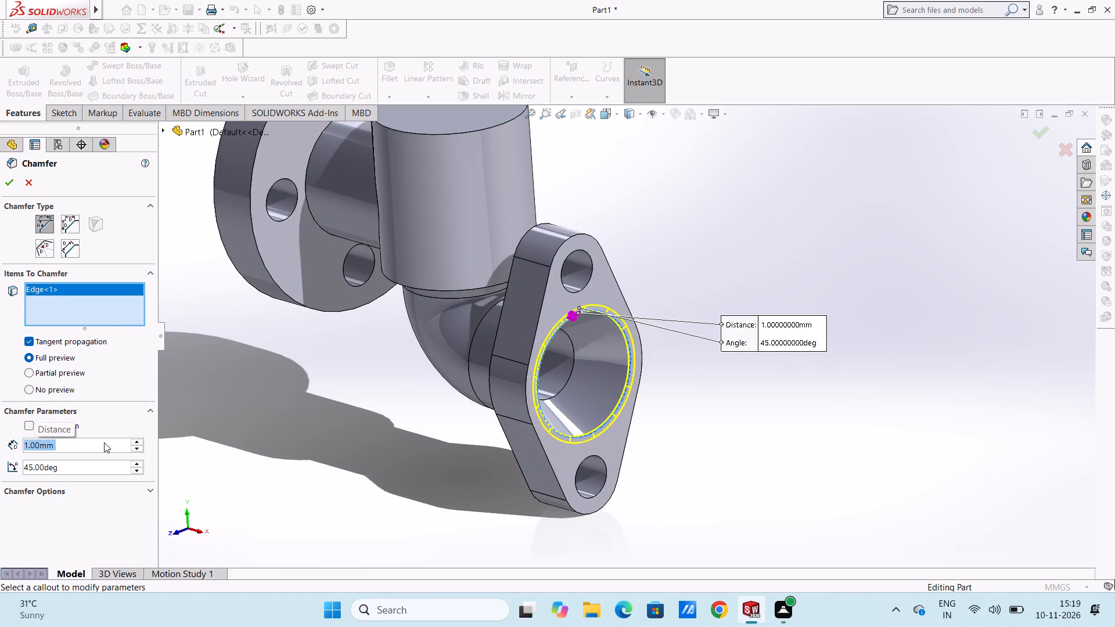
{"action": "left_click", "coordinate": [8, 180]}
{"action": "scroll", "coordinate": [351, 405], "scroll_direction": "up", "scroll_amount": 5}
{"action": "left_click", "coordinate": [380, 416]}
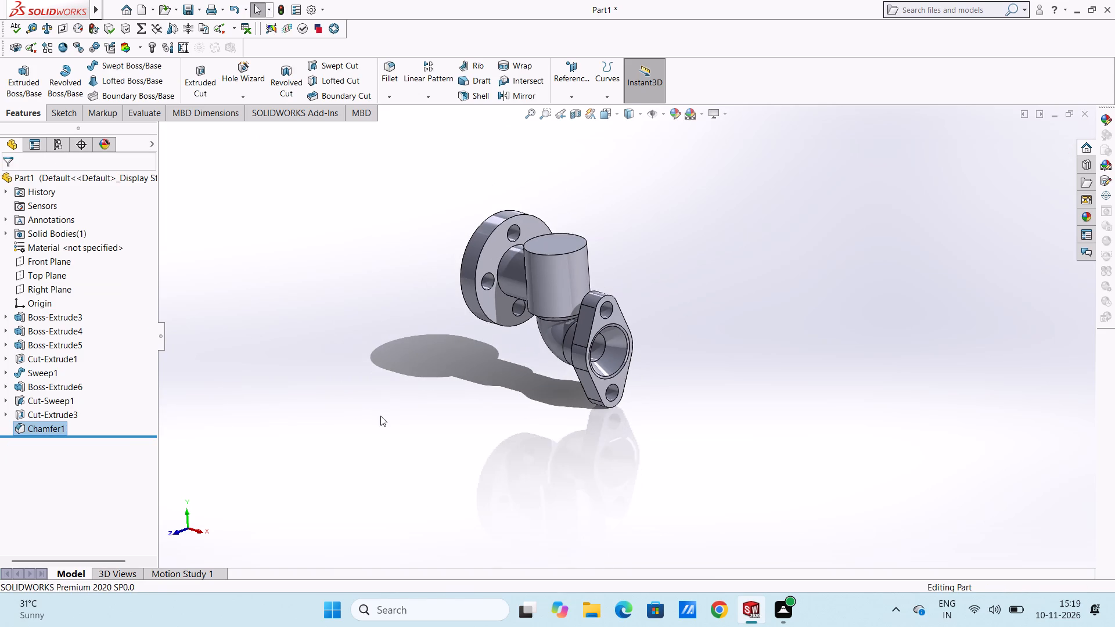
Examine the fitting's interior with a section view on the Front Plane from several angles, and close the section.
{"action": "middle_click_drag", "start_coordinate": [389, 406], "coordinate": [354, 368]}
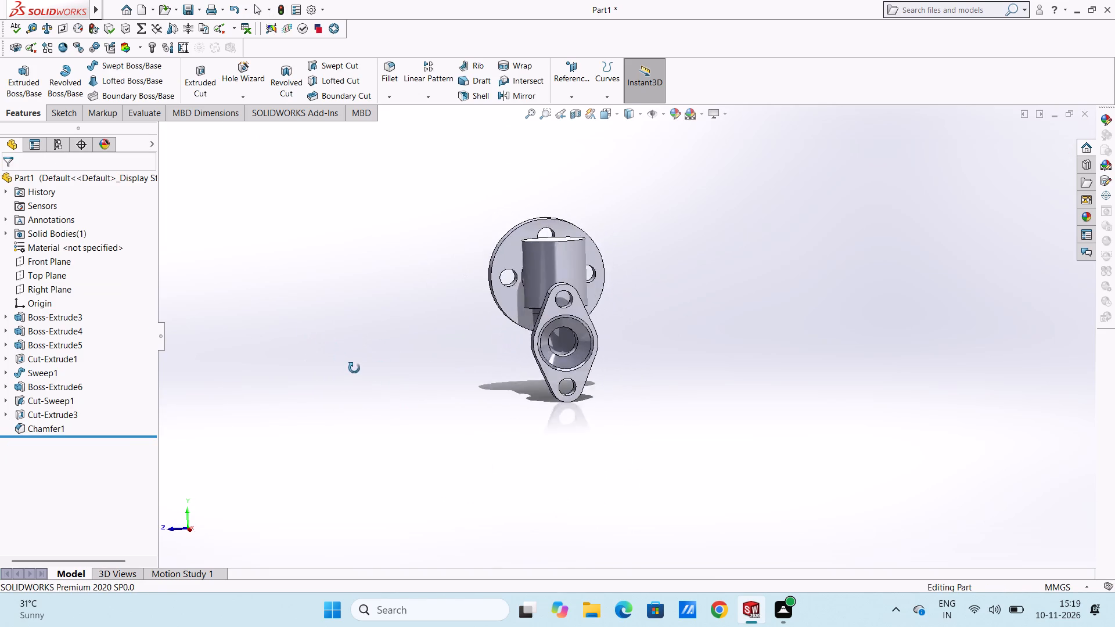
{"action": "middle_click_drag", "start_coordinate": [354, 368], "coordinate": [390, 389]}
{"action": "scroll", "coordinate": [651, 225], "scroll_direction": "down", "scroll_amount": 1}
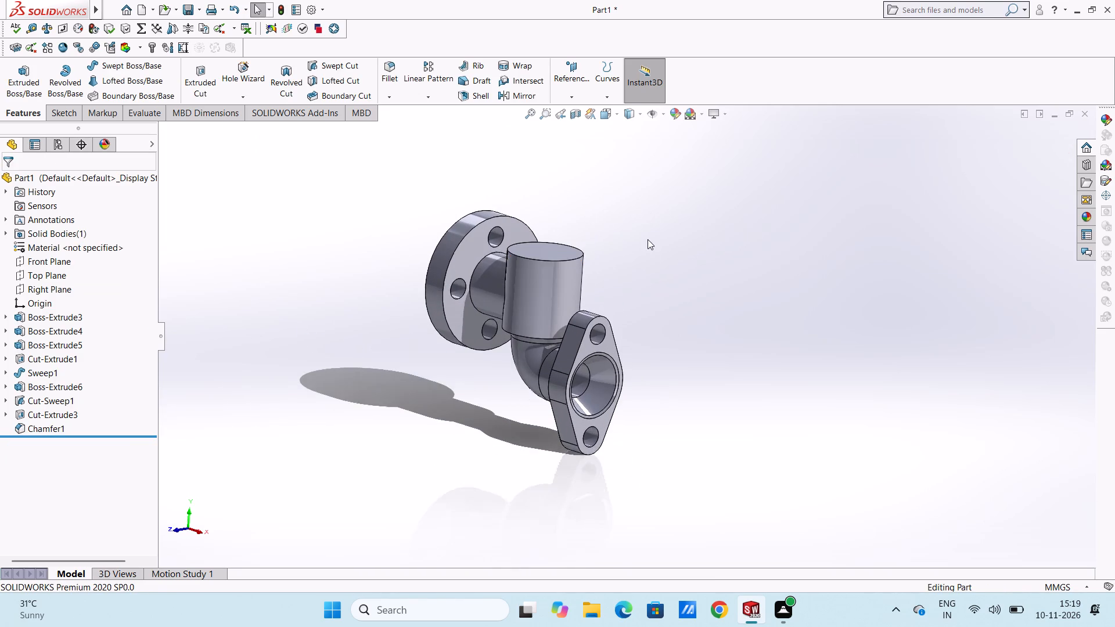
{"action": "scroll", "coordinate": [648, 239], "scroll_direction": "down", "scroll_amount": 1}
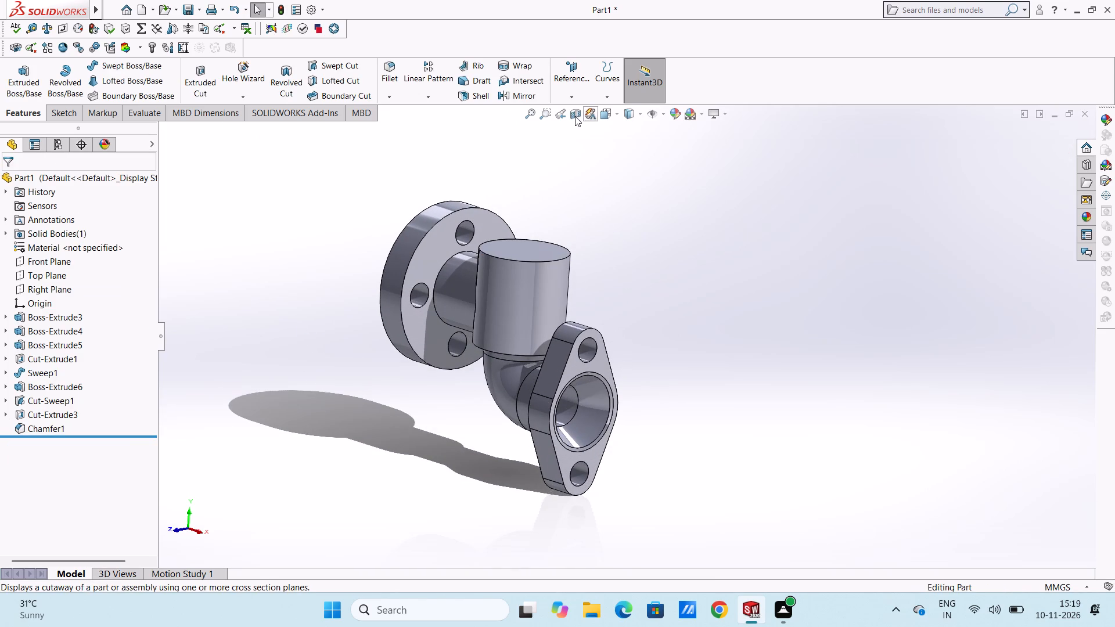
{"action": "left_click", "coordinate": [575, 114]}
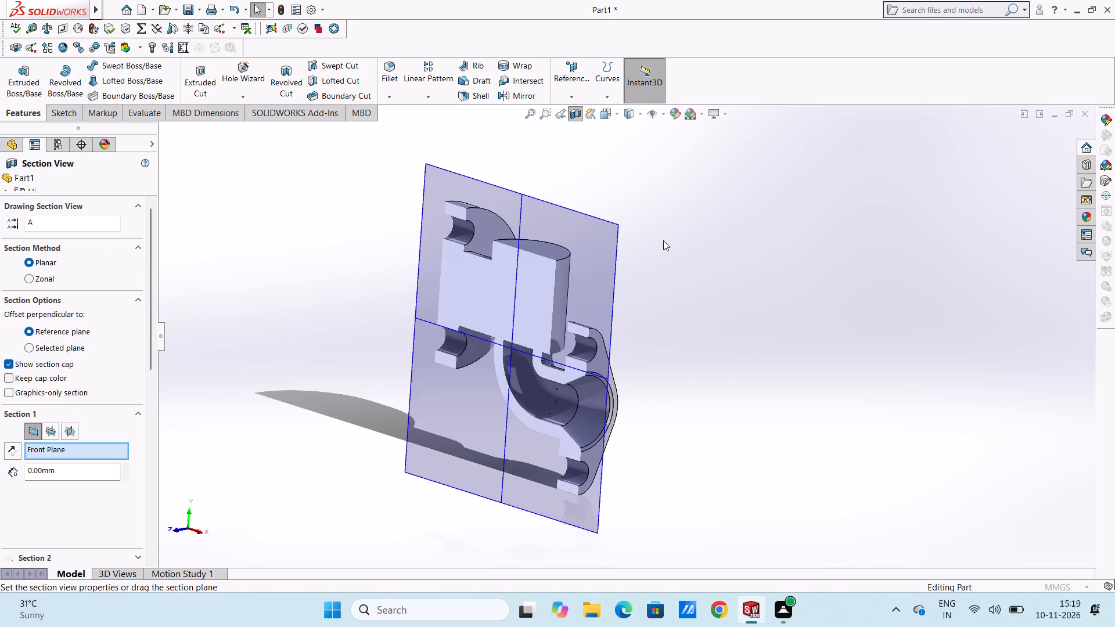
{"action": "scroll", "coordinate": [383, 387], "scroll_direction": "down", "scroll_amount": 1}
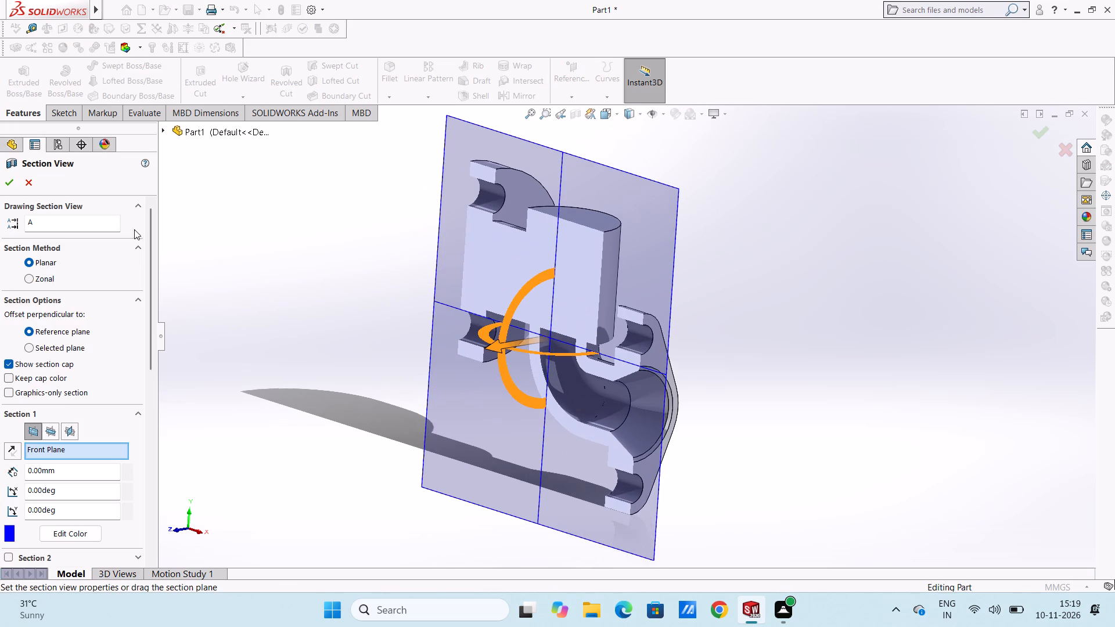
{"action": "left_click", "coordinate": [6, 183]}
{"action": "middle_click_drag", "start_coordinate": [400, 340], "coordinate": [426, 304]}
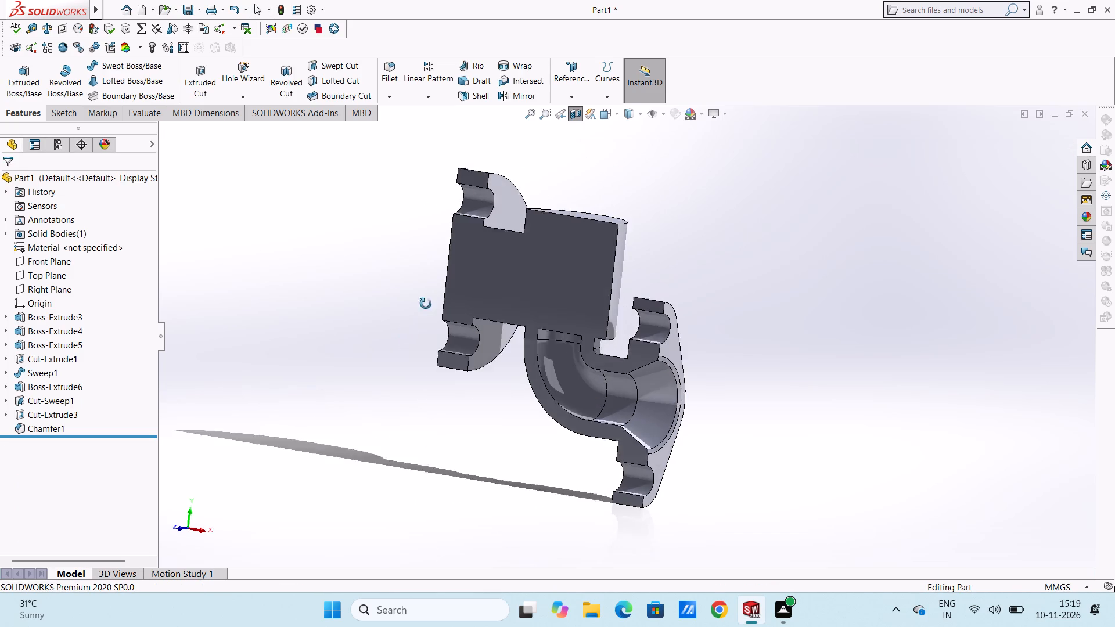
{"action": "middle_click_drag", "start_coordinate": [426, 304], "coordinate": [444, 315]}
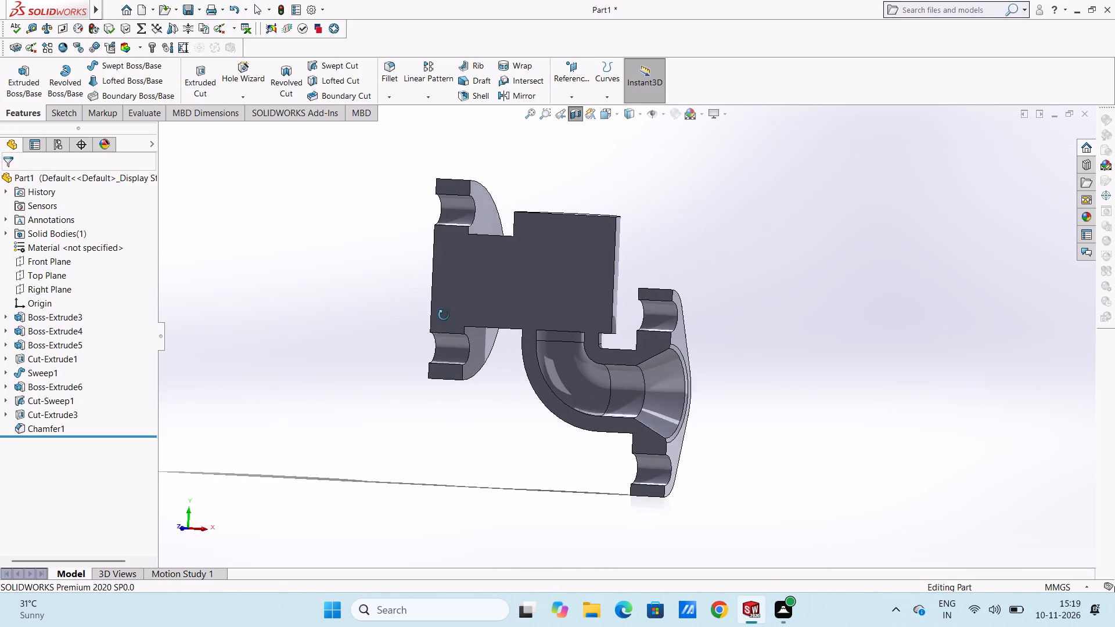
{"action": "middle_click_drag", "start_coordinate": [444, 315], "coordinate": [435, 320]}
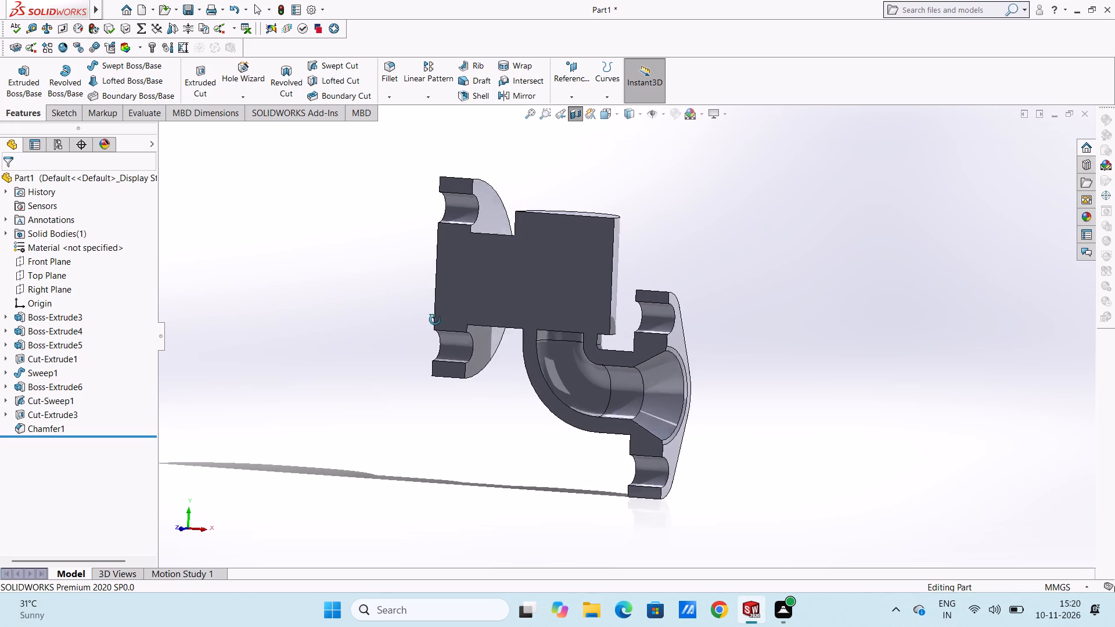
{"action": "middle_click_drag", "start_coordinate": [435, 320], "coordinate": [371, 313]}
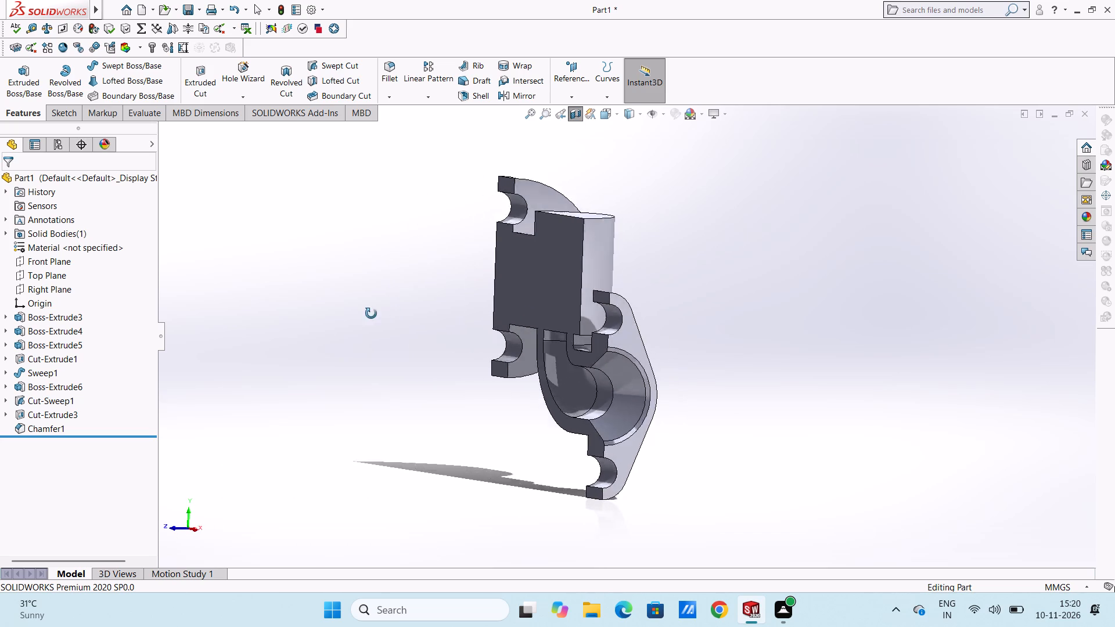
{"action": "middle_click_drag", "start_coordinate": [371, 313], "coordinate": [348, 316]}
{"action": "middle_click", "coordinate": [340, 317]}
{"action": "middle_click_drag", "start_coordinate": [329, 318], "coordinate": [404, 315]}
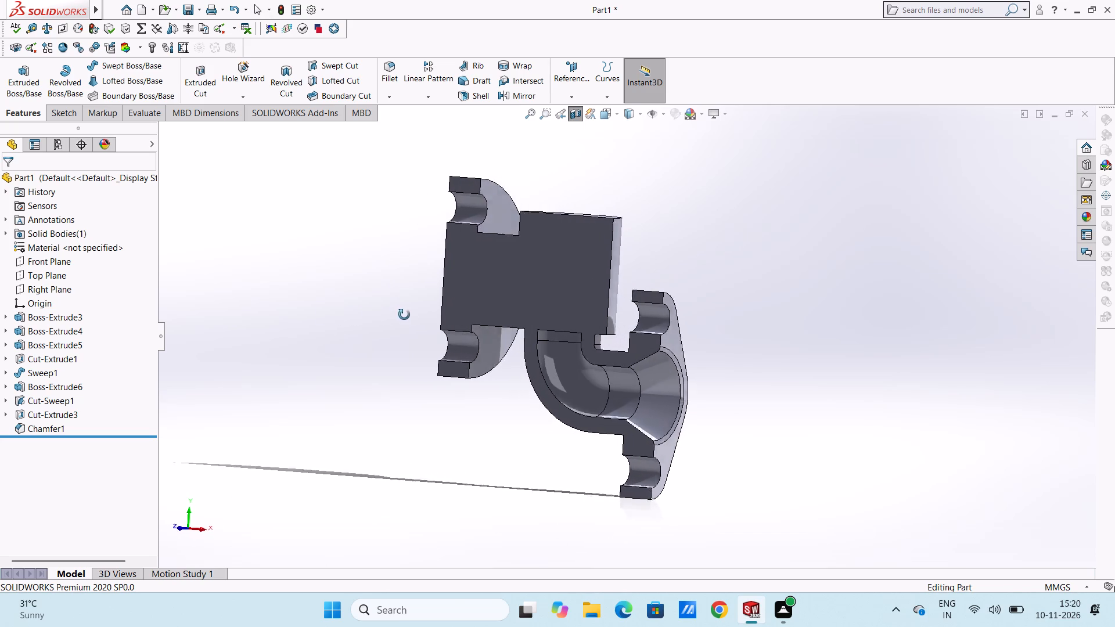
{"action": "middle_click_drag", "start_coordinate": [404, 315], "coordinate": [442, 313]}
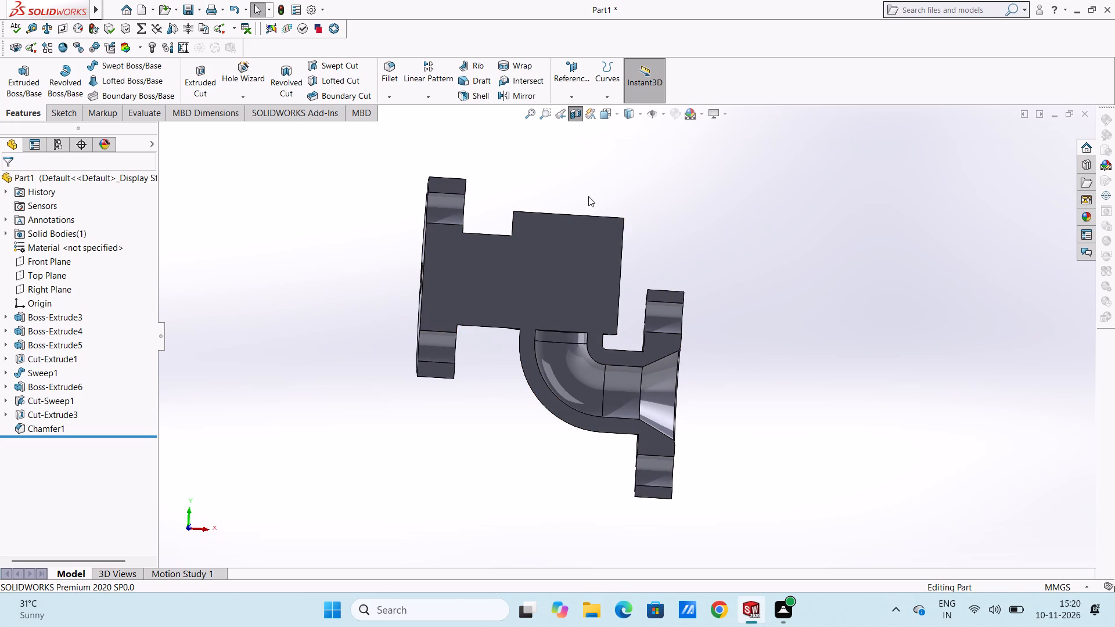
{"action": "left_click", "coordinate": [571, 114]}
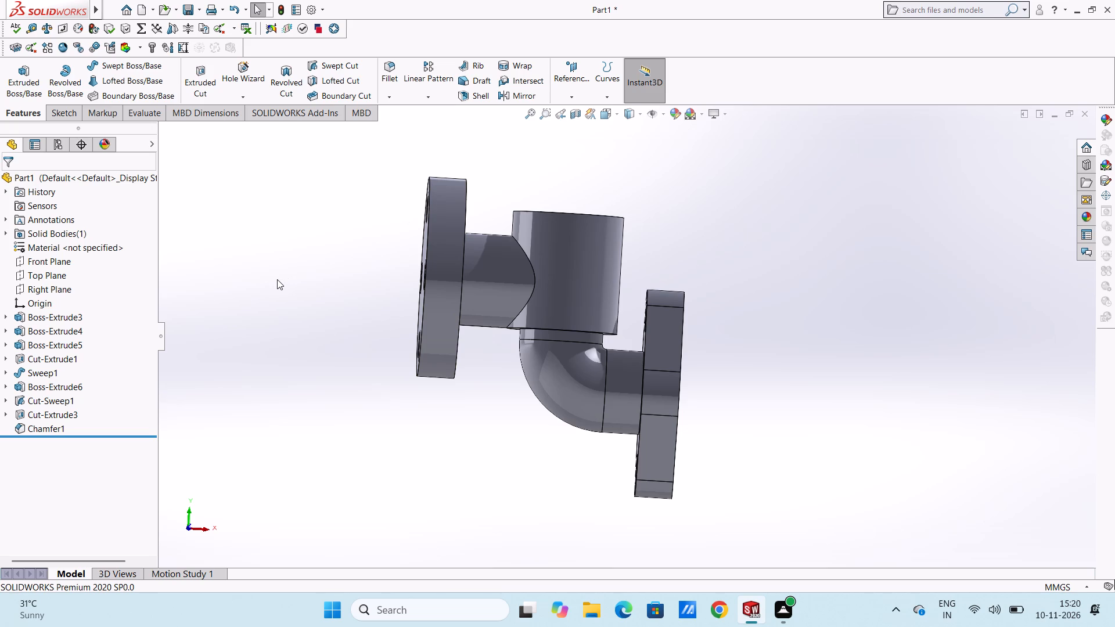
Start a sketch on the vertical cylinder's bottom face and draw a circle about 43 mm in diameter centred on the origin.
{"action": "key", "text": "ctrl+5"}
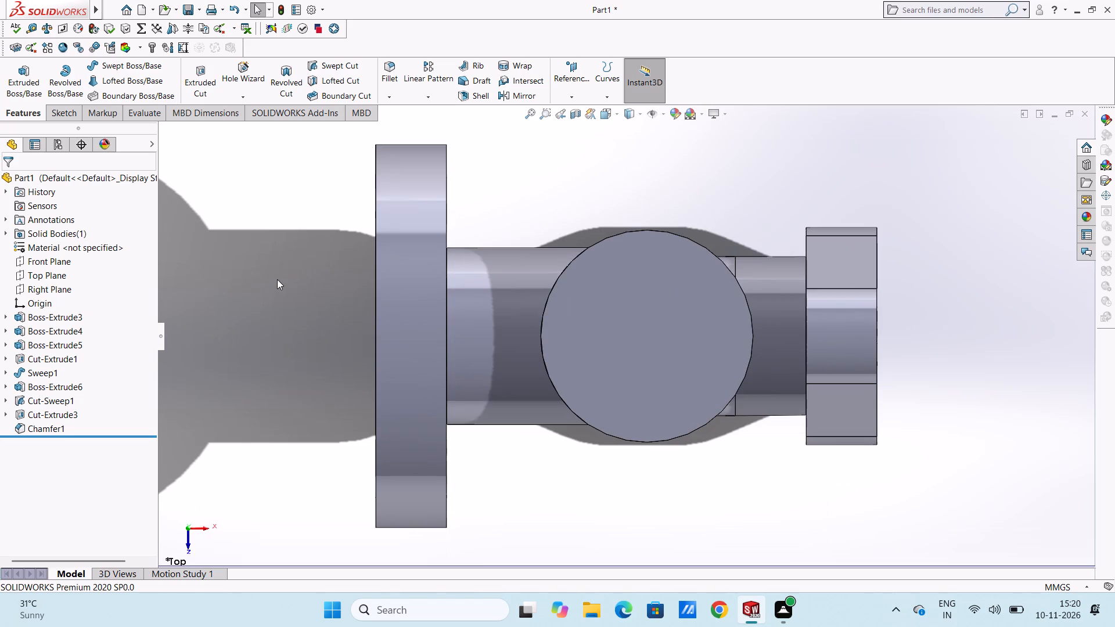
{"action": "key", "text": "ctrl+6"}
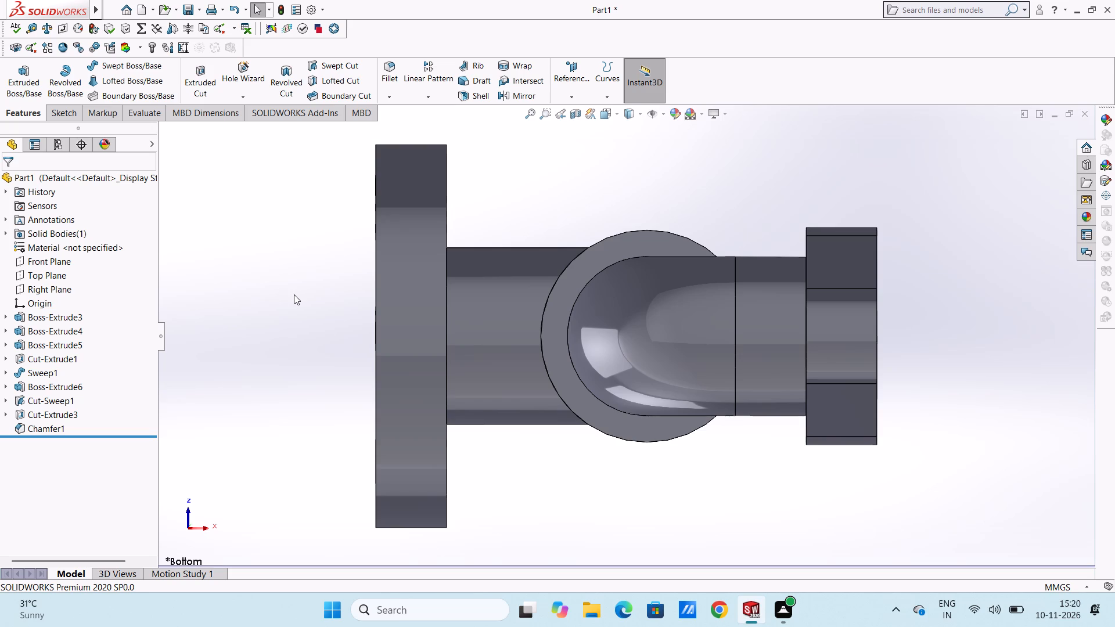
{"action": "left_click", "coordinate": [656, 243]}
{"action": "left_click", "coordinate": [708, 211]}
{"action": "left_click", "coordinate": [704, 203]}
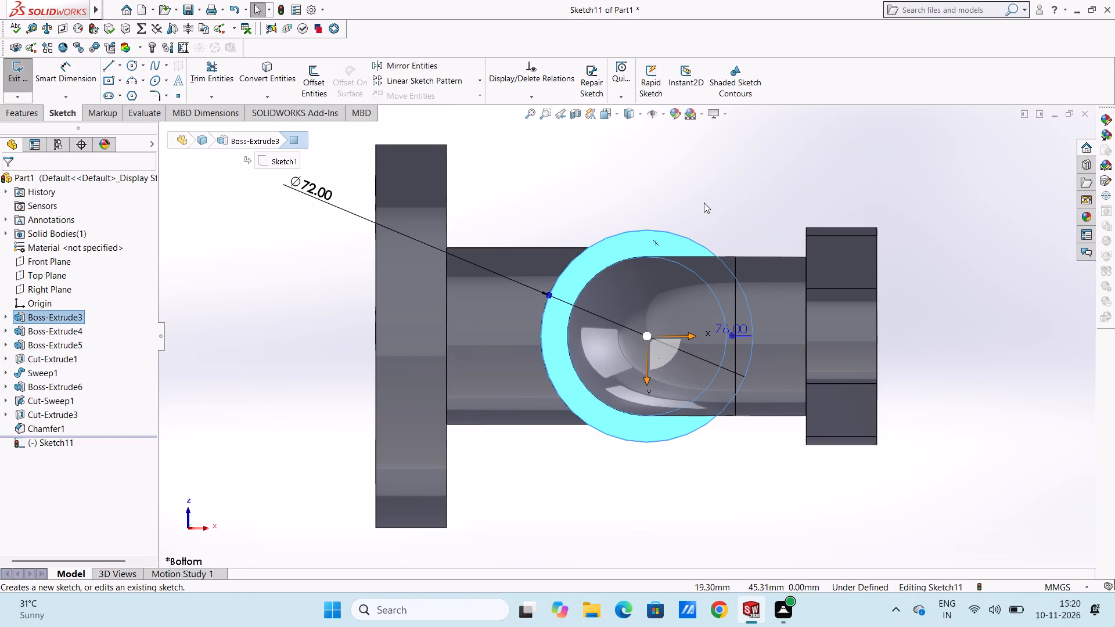
{"action": "left_click", "coordinate": [133, 67]}
{"action": "left_click", "coordinate": [649, 338]}
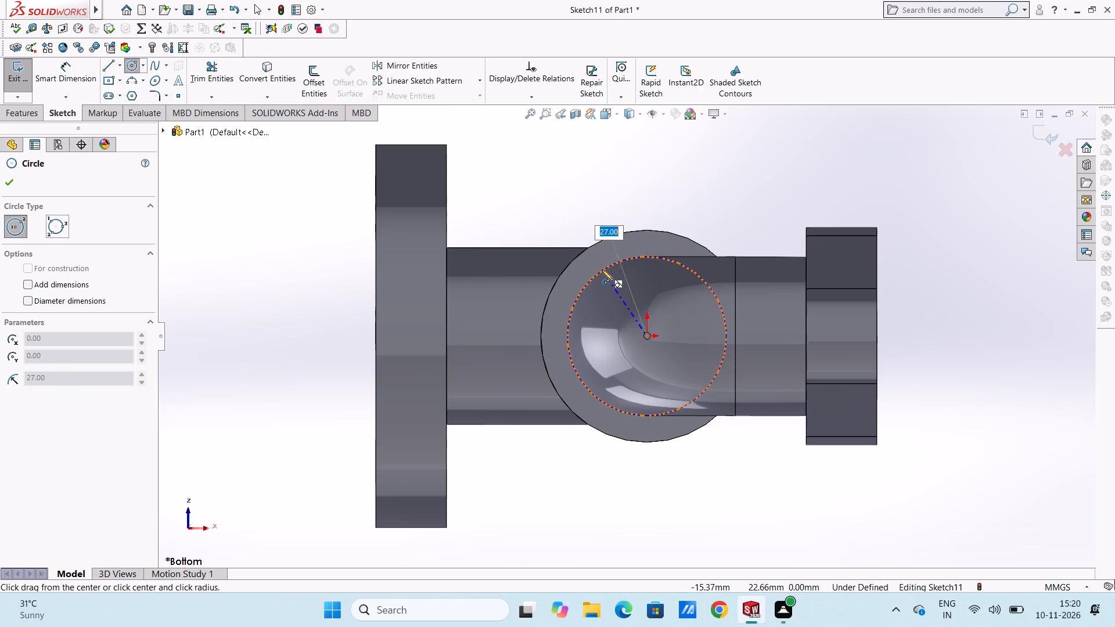
{"action": "left_click", "coordinate": [613, 283]}
{"action": "right_click", "coordinate": [729, 178]}
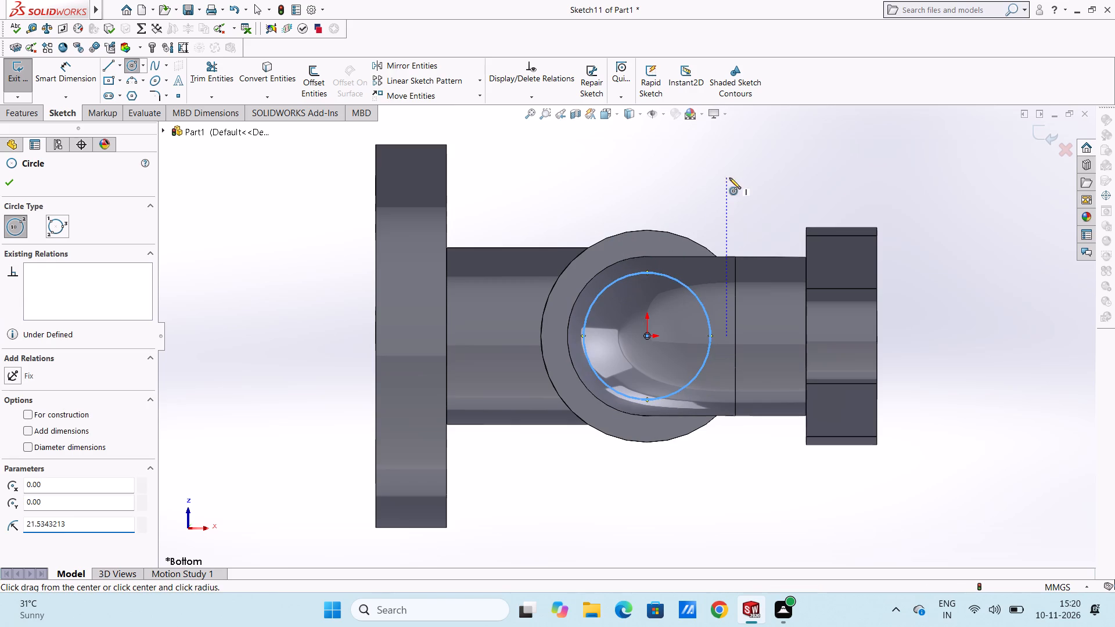
{"action": "double_click", "coordinate": [743, 183]}
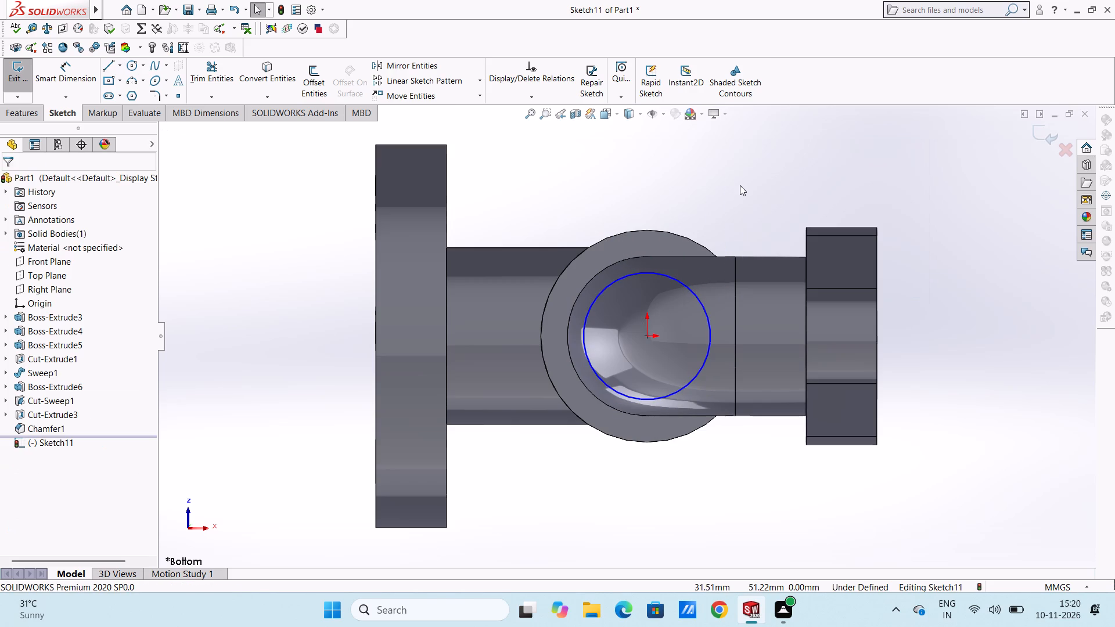
Dimension the circle's diameter as 44 mm.
{"action": "left_click", "coordinate": [57, 75]}
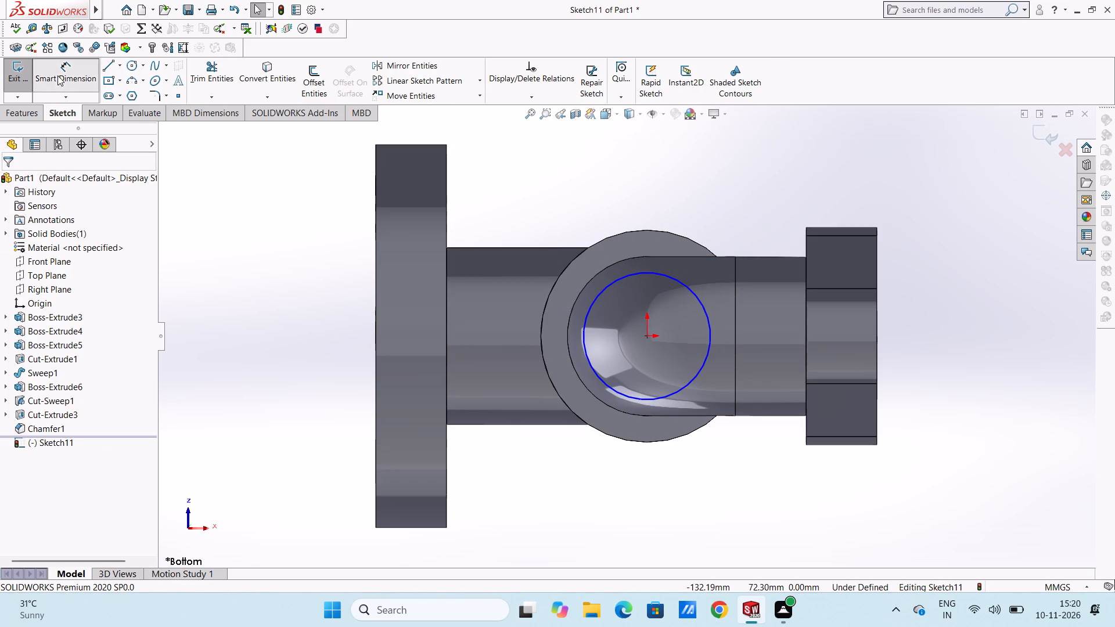
{"action": "left_click", "coordinate": [652, 276]}
{"action": "left_click", "coordinate": [652, 273]}
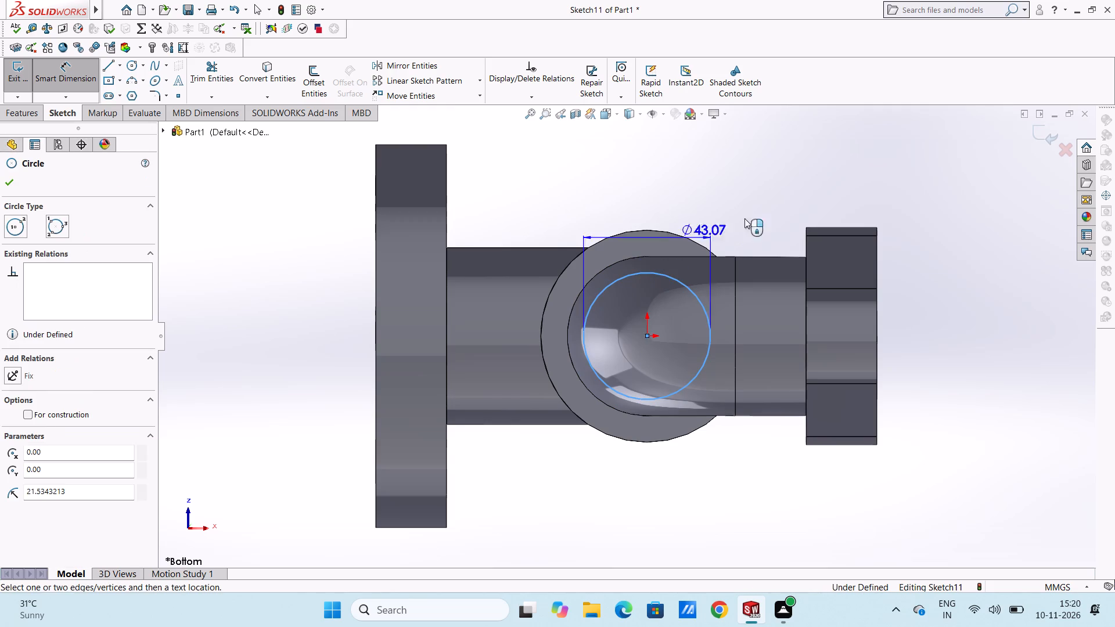
{"action": "left_click", "coordinate": [786, 178]}
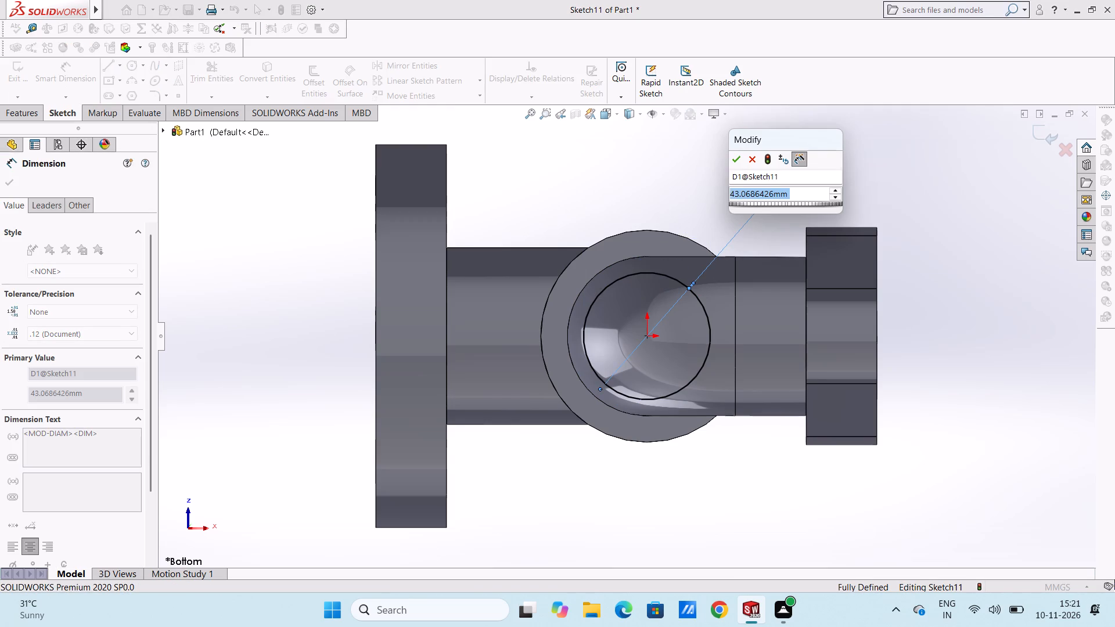
{"action": "type", "text": "44"}
{"action": "key", "text": "Return"}
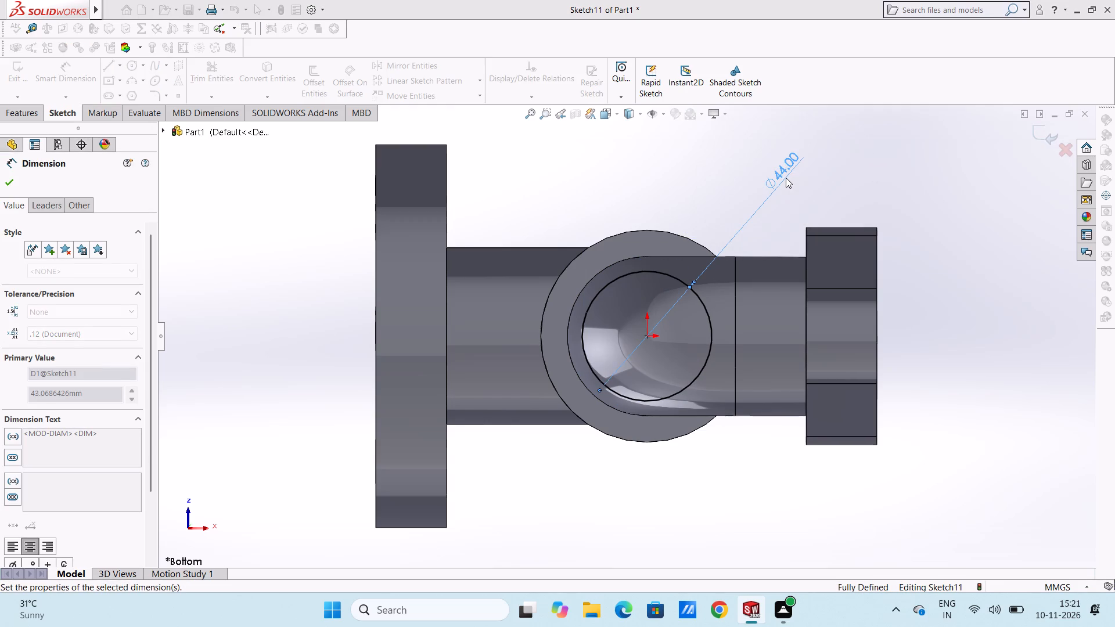
{"action": "left_click", "coordinate": [735, 185]}
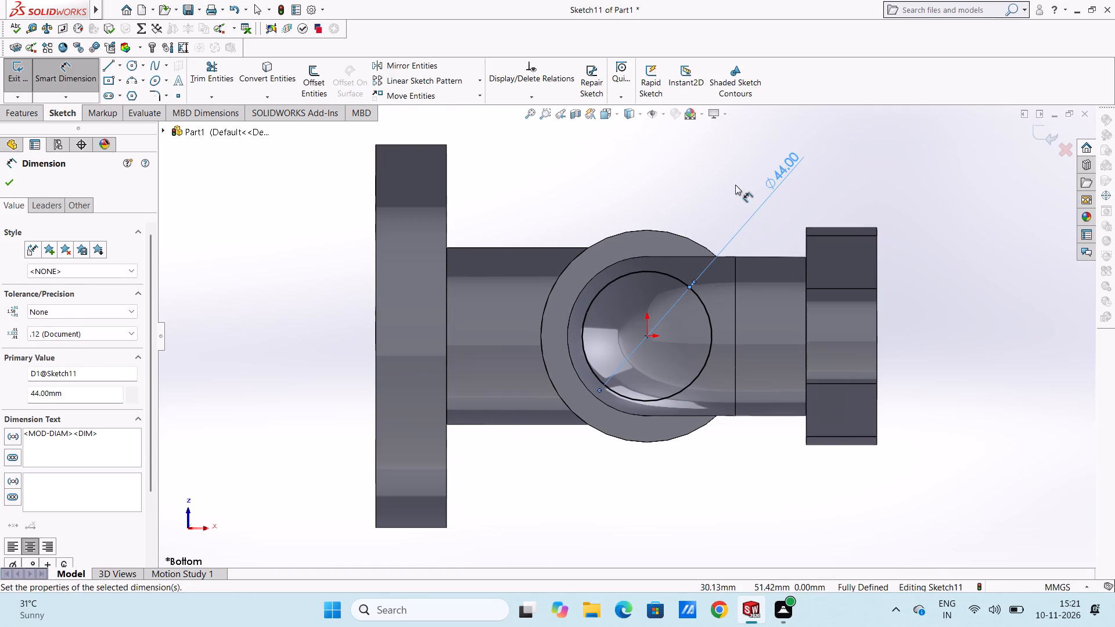
Set the circle's diameter to 34 mm and finish dimensioning.
{"action": "double_click", "coordinate": [787, 172]}
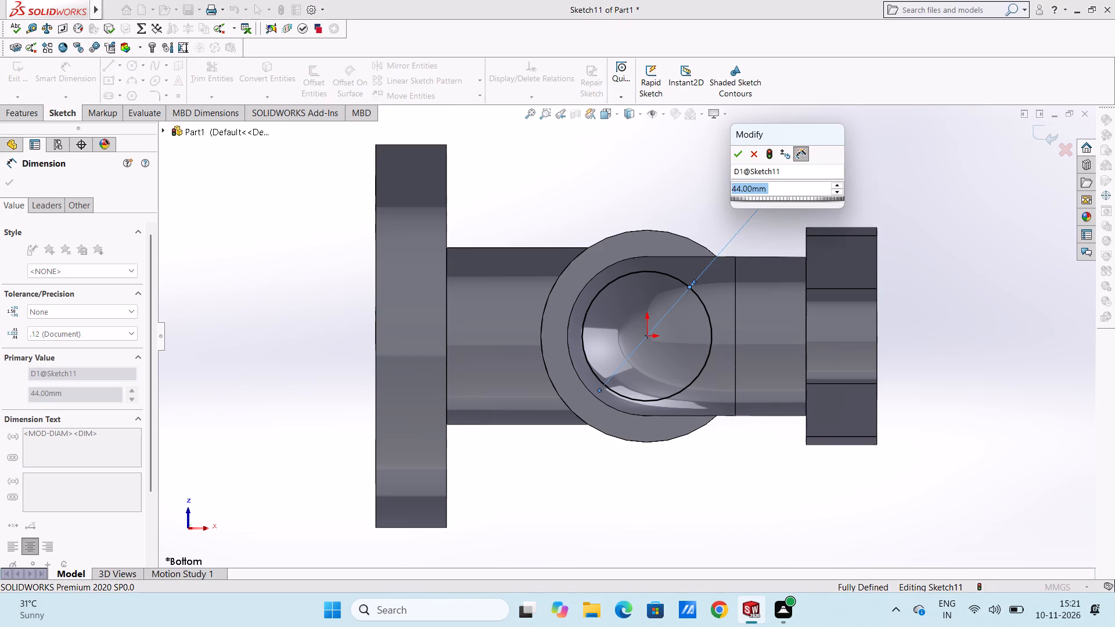
{"action": "type", "text": "34"}
{"action": "key", "text": "Return"}
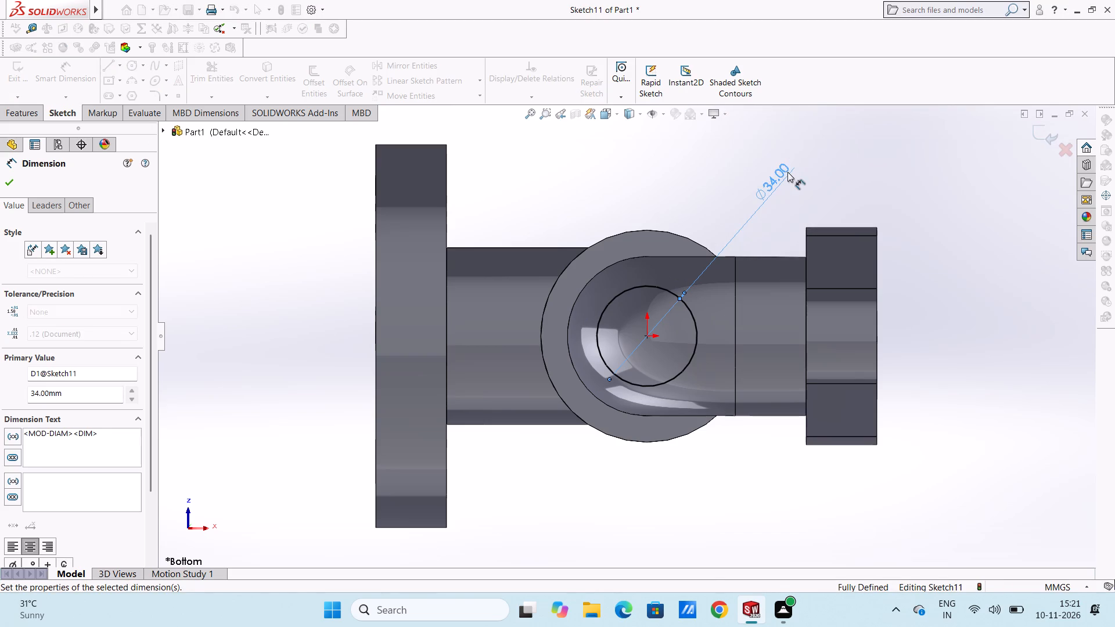
{"action": "left_click", "coordinate": [701, 166]}
{"action": "middle_click_drag", "start_coordinate": [702, 177], "coordinate": [700, 205]}
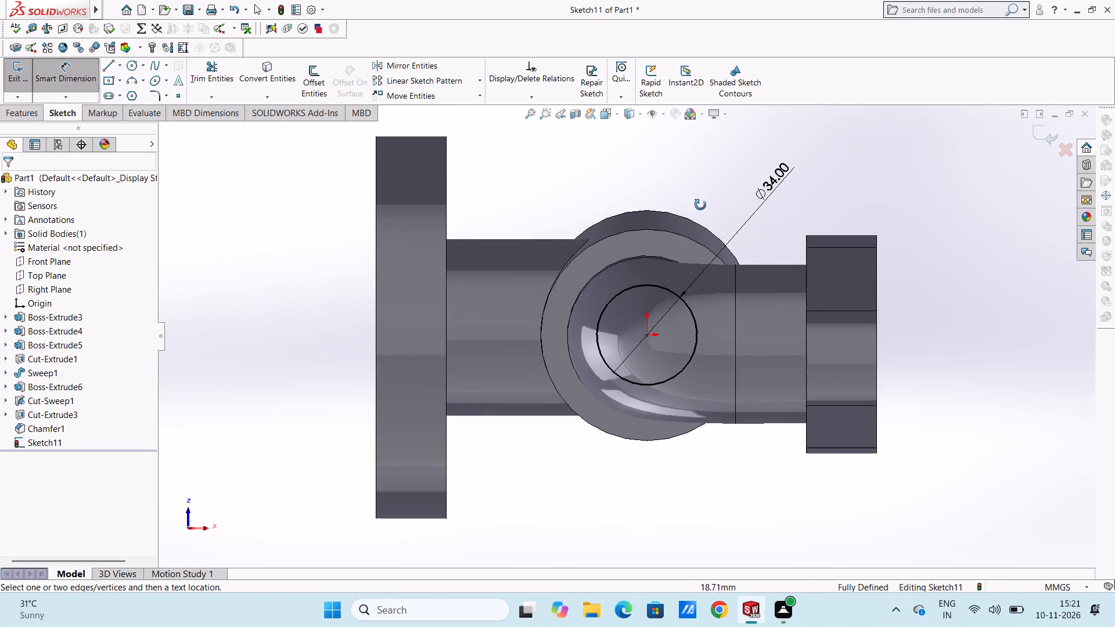
{"action": "middle_click_drag", "start_coordinate": [700, 205], "coordinate": [698, 302]}
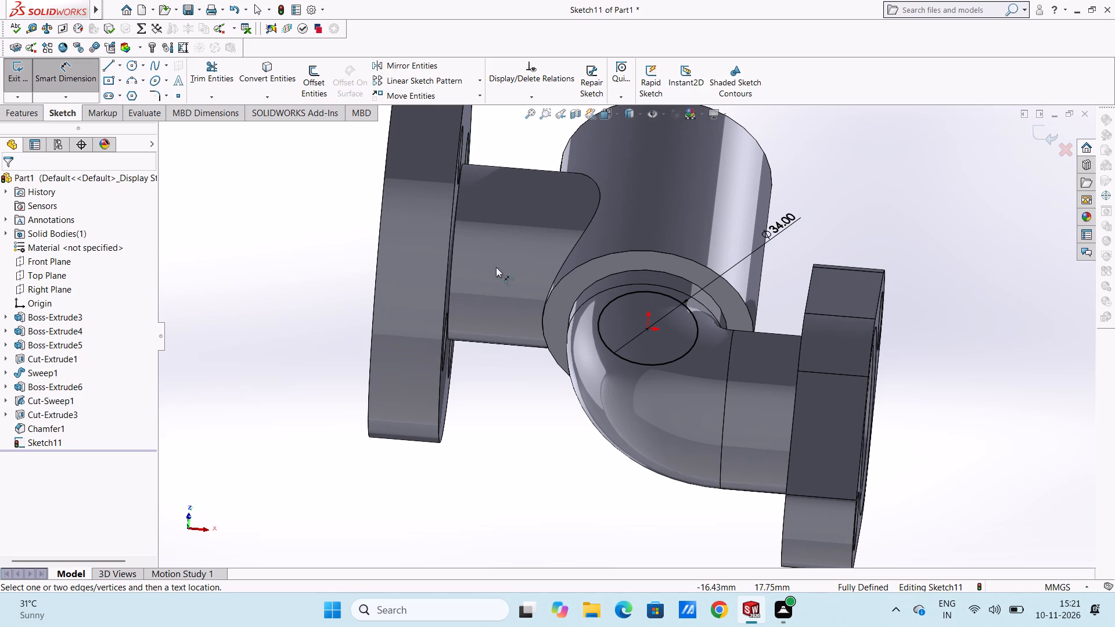
{"action": "scroll", "coordinate": [346, 244], "scroll_direction": "up", "scroll_amount": 3}
{"action": "left_click", "coordinate": [74, 70]}
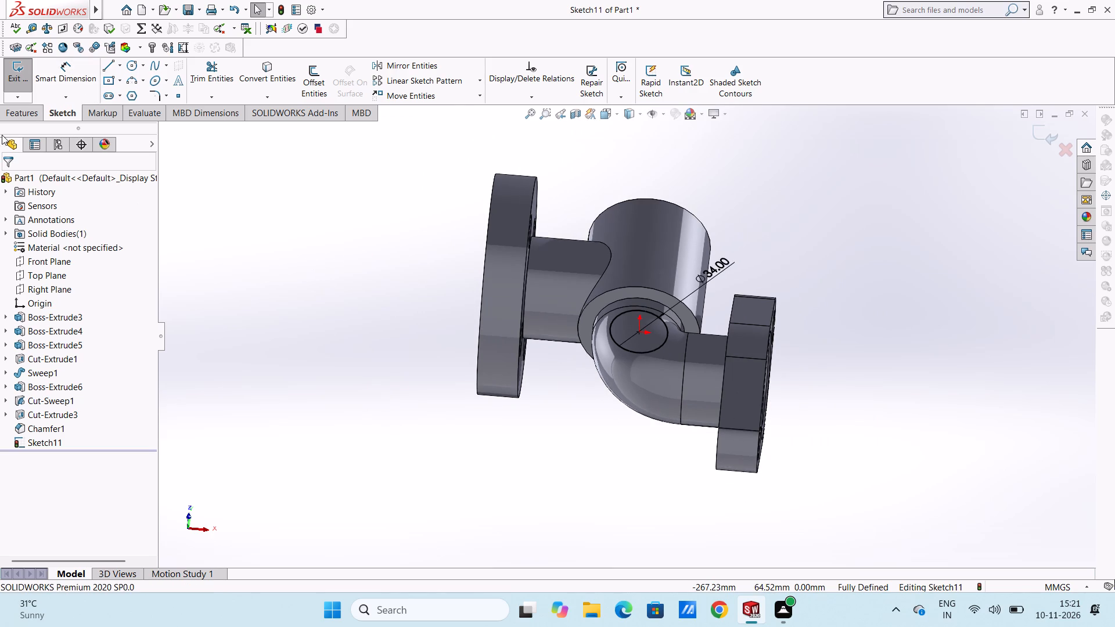
Cut-extrude the 34 mm circle blind 10 mm up into the vertical cylinder from its bottom face.
{"action": "left_click", "coordinate": [32, 113]}
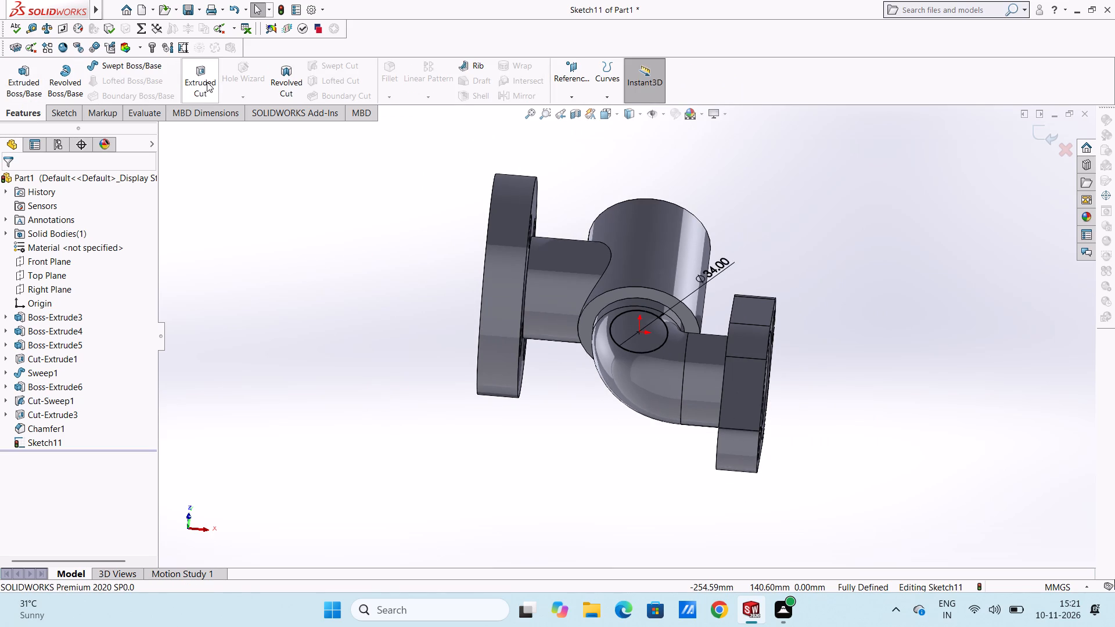
{"action": "left_click_drag", "start_coordinate": [207, 81], "coordinate": [210, 89]}
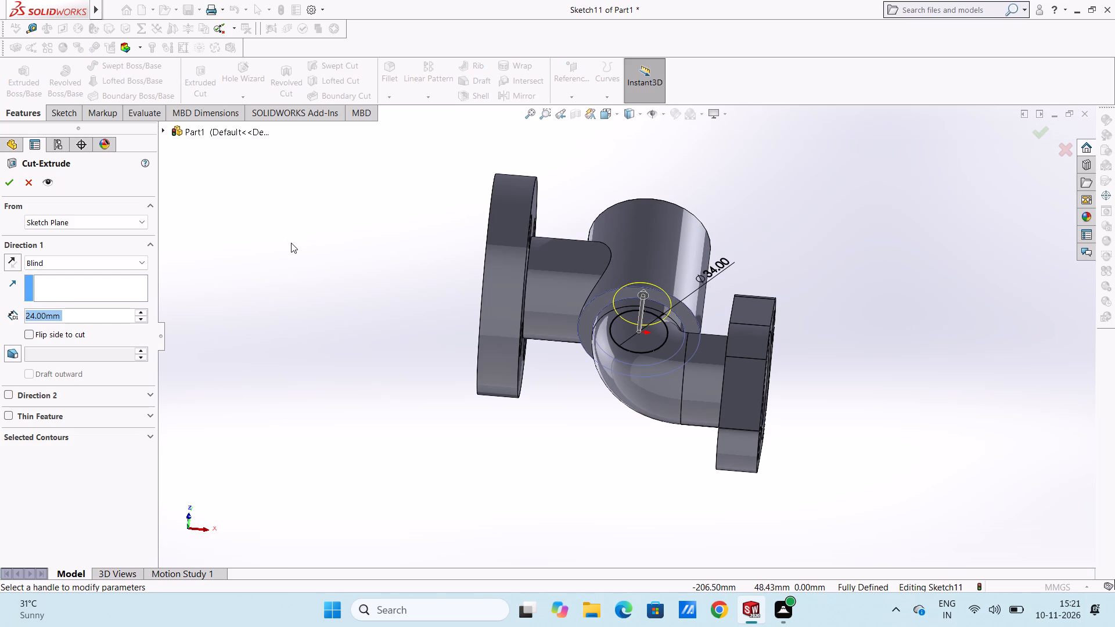
{"action": "type", "text": "10"}
{"action": "key", "text": "Return"}
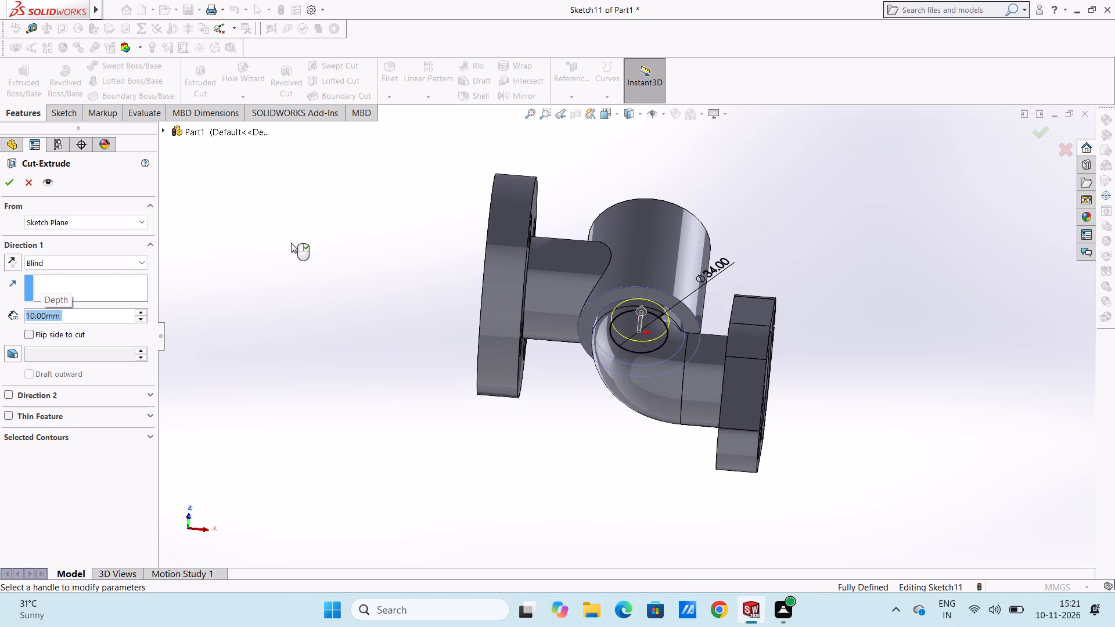
{"action": "left_click", "coordinate": [8, 186]}
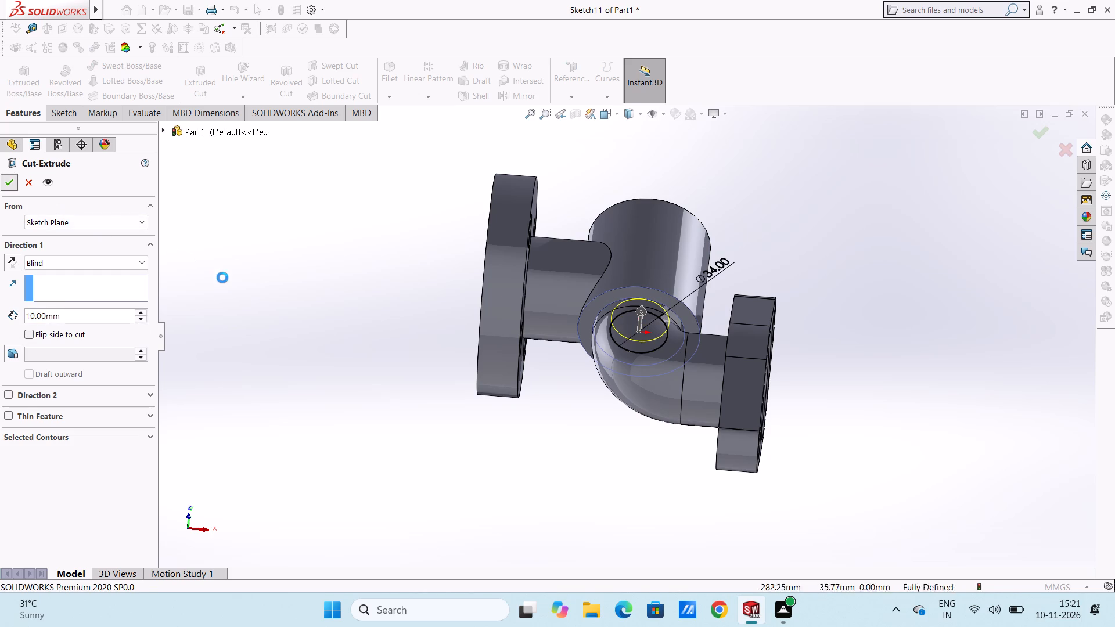
{"action": "left_click", "coordinate": [251, 300]}
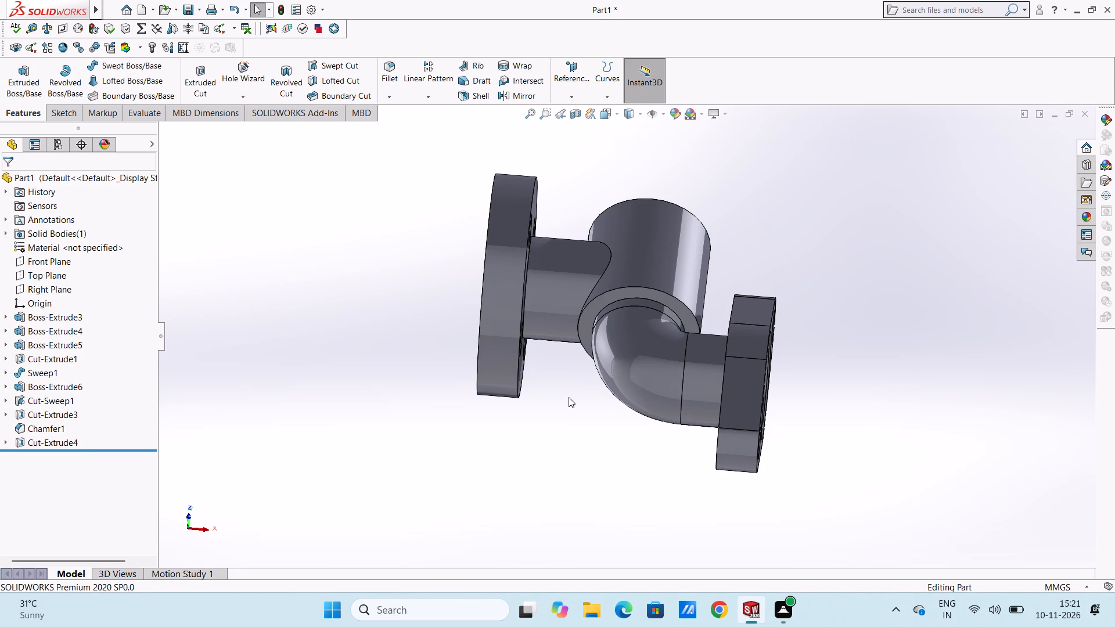
Examine the elbow, the flared end flange's bore and the vertical cylinder from several angles.
{"action": "middle_click_drag", "start_coordinate": [569, 397], "coordinate": [563, 282]}
{"action": "scroll", "coordinate": [724, 293], "scroll_direction": "down", "scroll_amount": 3}
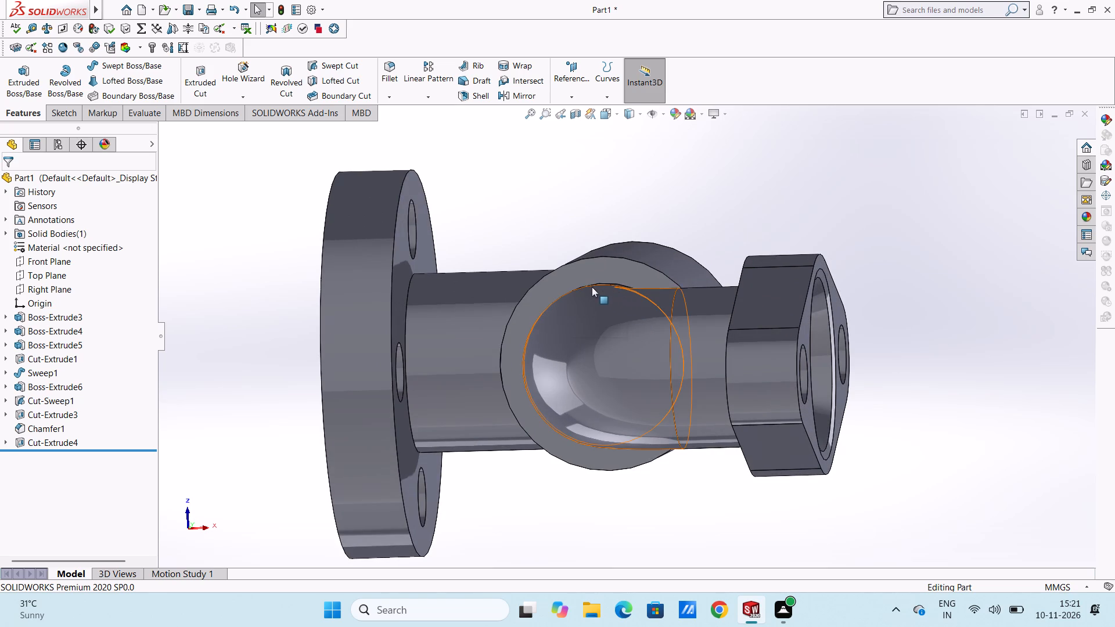
{"action": "middle_click_drag", "start_coordinate": [586, 290], "coordinate": [515, 321]}
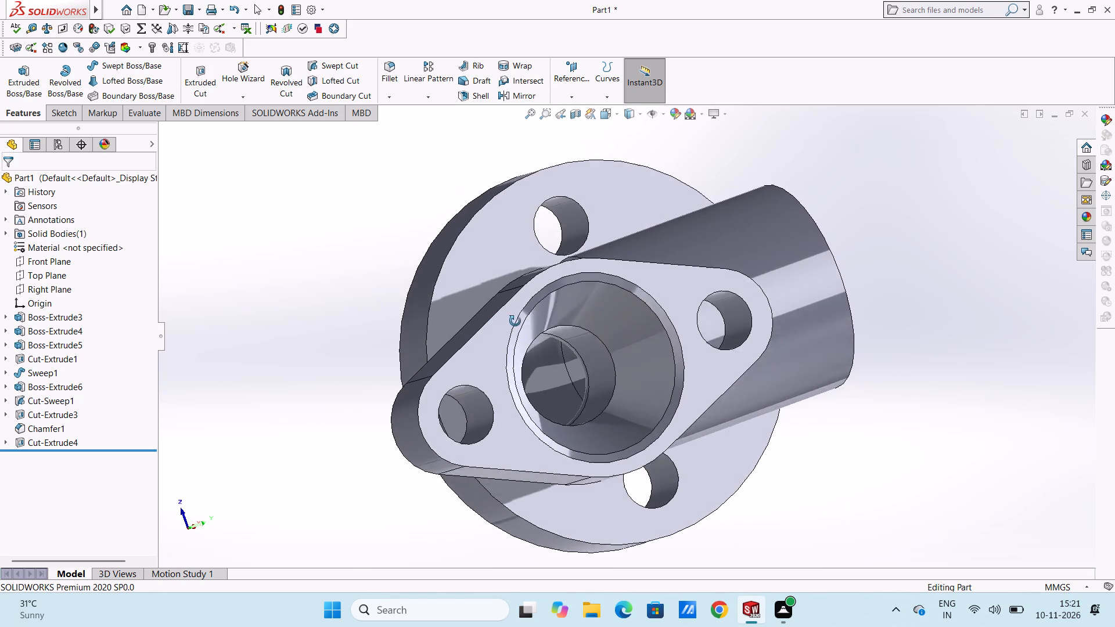
{"action": "middle_click_drag", "start_coordinate": [515, 321], "coordinate": [571, 290]}
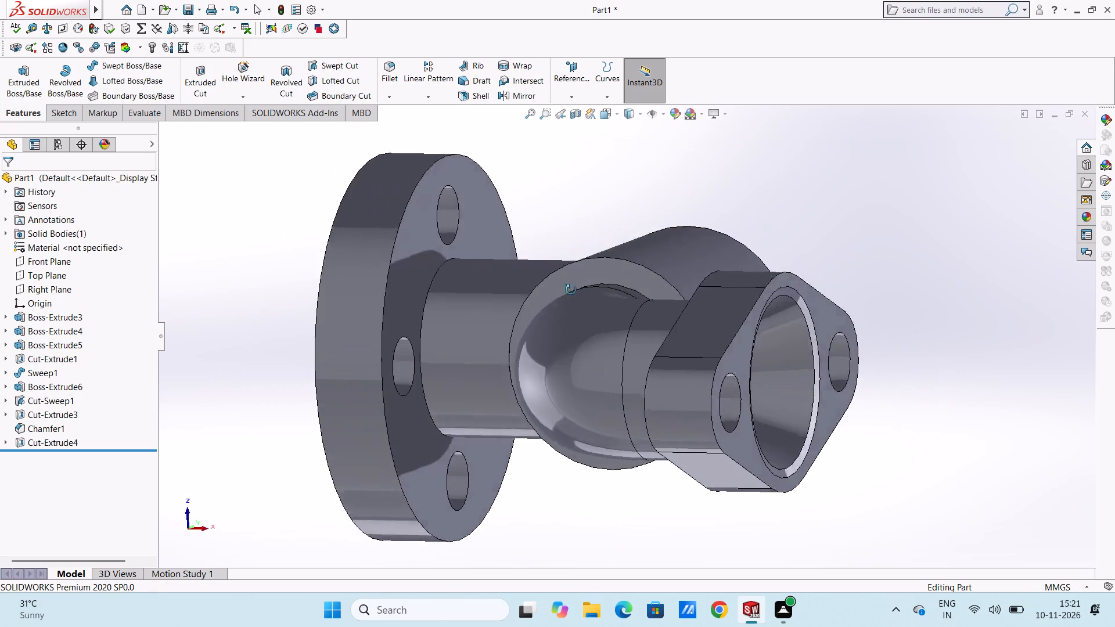
{"action": "middle_click_drag", "start_coordinate": [571, 290], "coordinate": [588, 327]}
{"action": "scroll", "coordinate": [616, 232], "scroll_direction": "up", "scroll_amount": 4}
{"action": "middle_click_drag", "start_coordinate": [623, 236], "coordinate": [620, 351]}
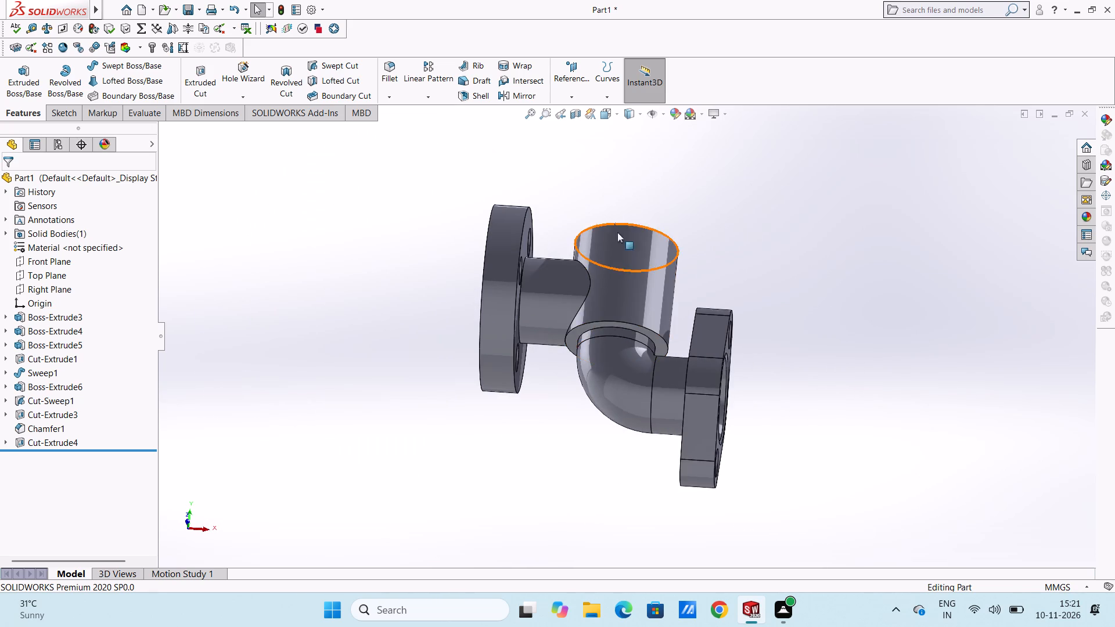
{"action": "middle_click_drag", "start_coordinate": [620, 269], "coordinate": [619, 323]}
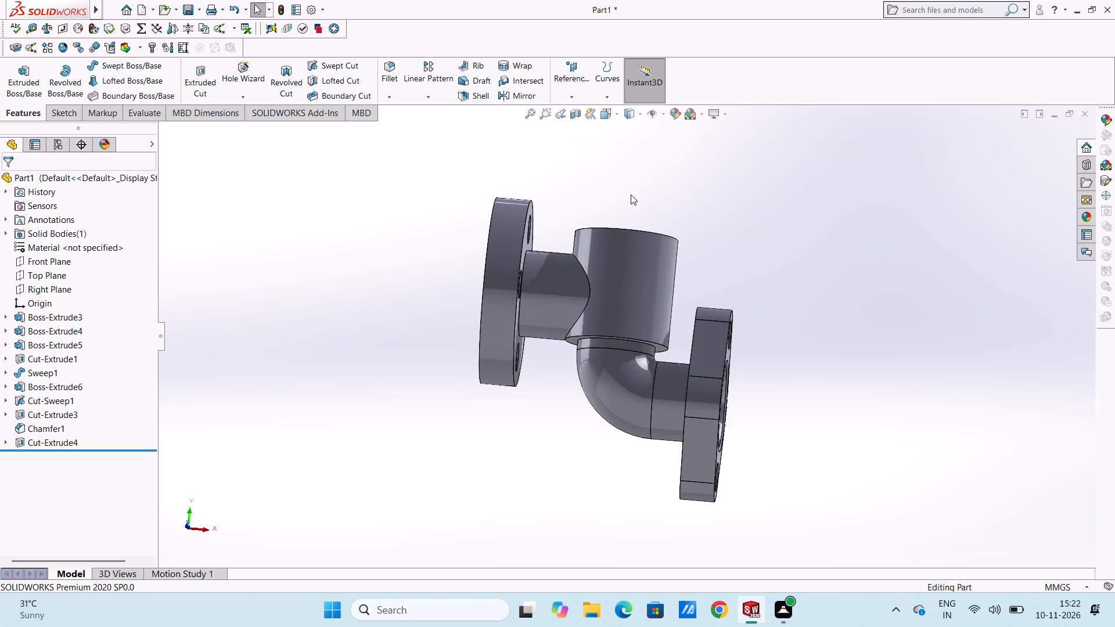
Start a sketch on the vertical cylinder's top face and draw a circle about 51 mm in diameter centred on the origin.
{"action": "key", "text": "ctrl+5"}
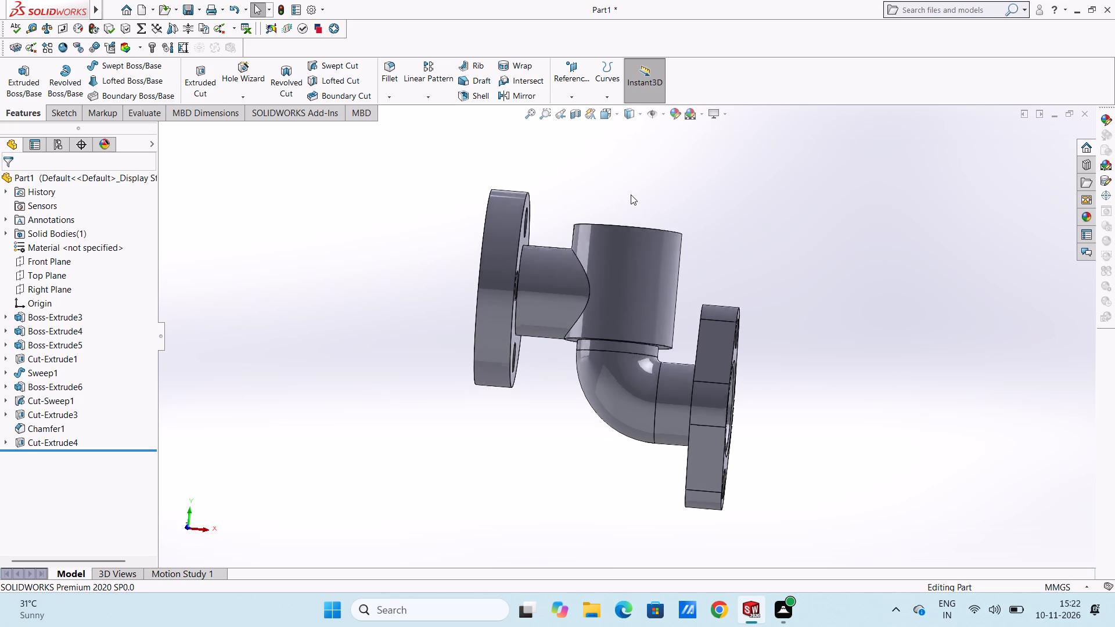
{"action": "scroll", "coordinate": [653, 284], "scroll_direction": "up", "scroll_amount": 3}
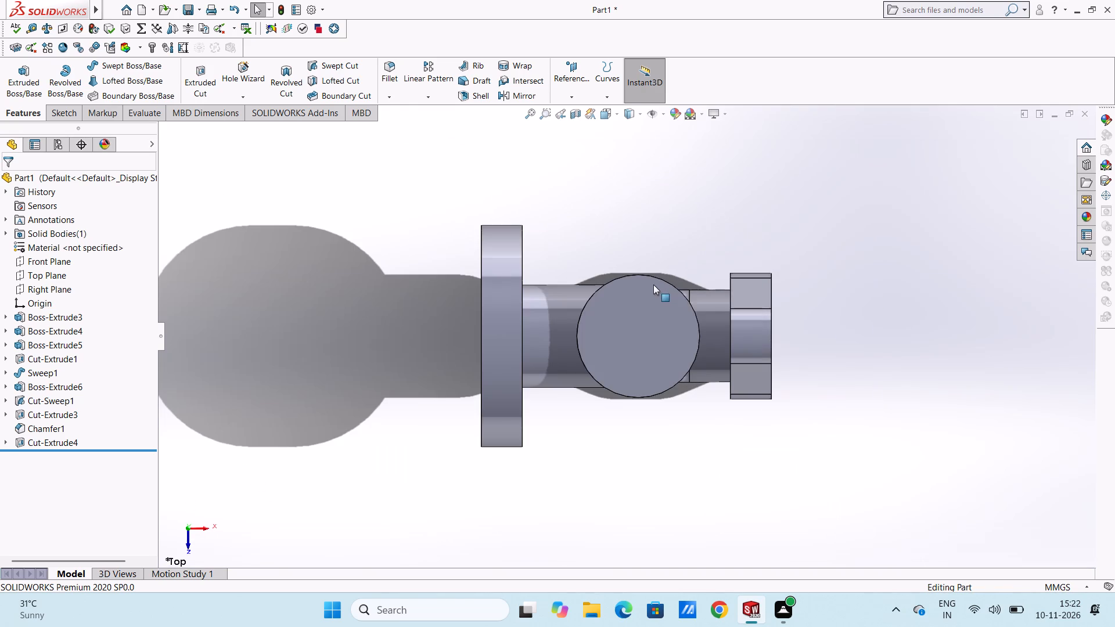
{"action": "left_click", "coordinate": [631, 307]}
{"action": "left_click", "coordinate": [684, 272]}
{"action": "left_click", "coordinate": [642, 226]}
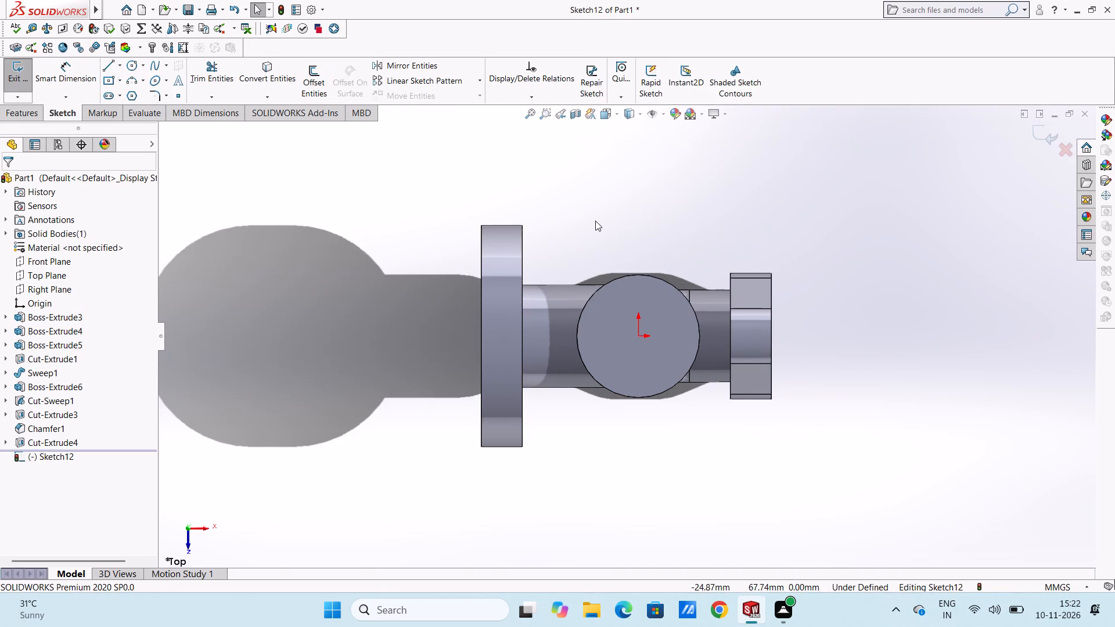
{"action": "left_click", "coordinate": [128, 64]}
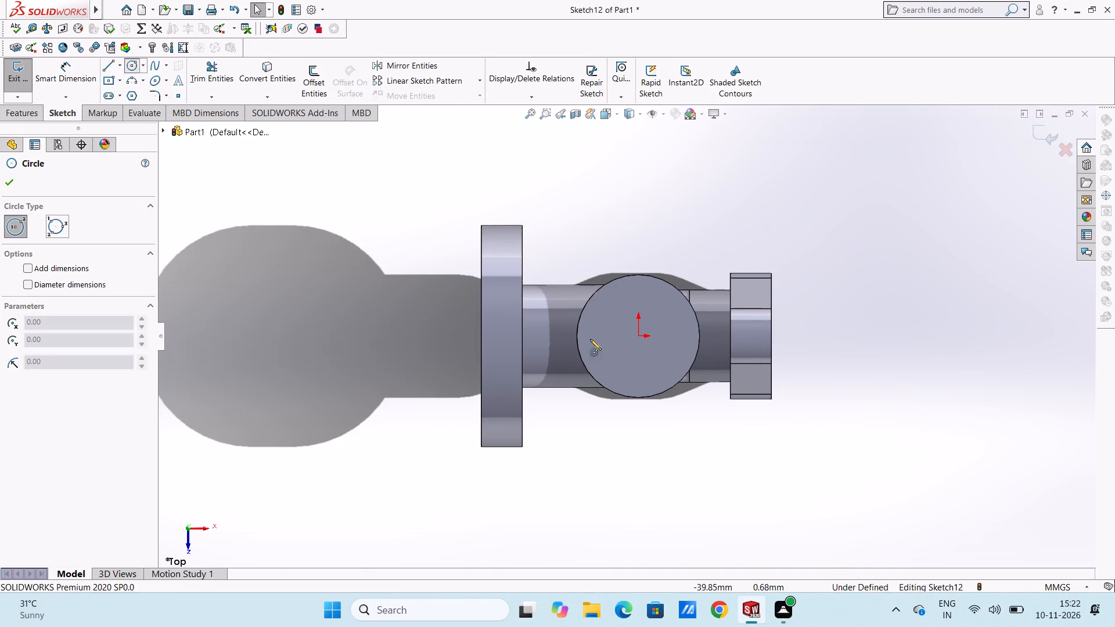
{"action": "left_click", "coordinate": [638, 336]}
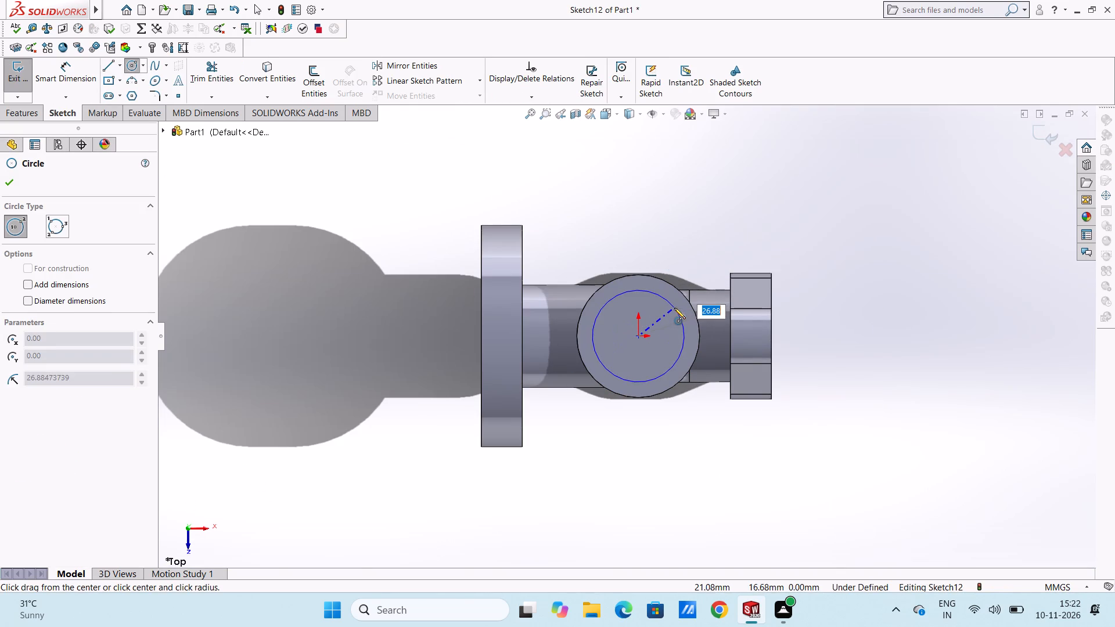
{"action": "left_click", "coordinate": [671, 308]}
{"action": "right_click", "coordinate": [636, 178]}
{"action": "left_click", "coordinate": [657, 191]}
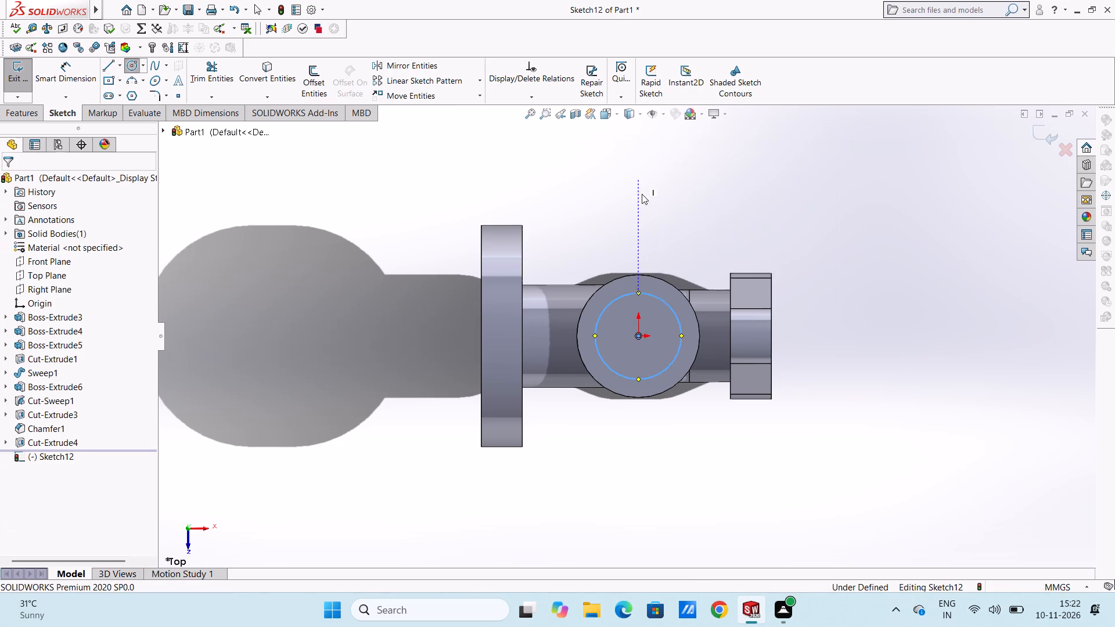
{"action": "left_click", "coordinate": [641, 194]}
Dimension the circle's diameter as 50 mm and finish dimensioning.
{"action": "left_click", "coordinate": [81, 73]}
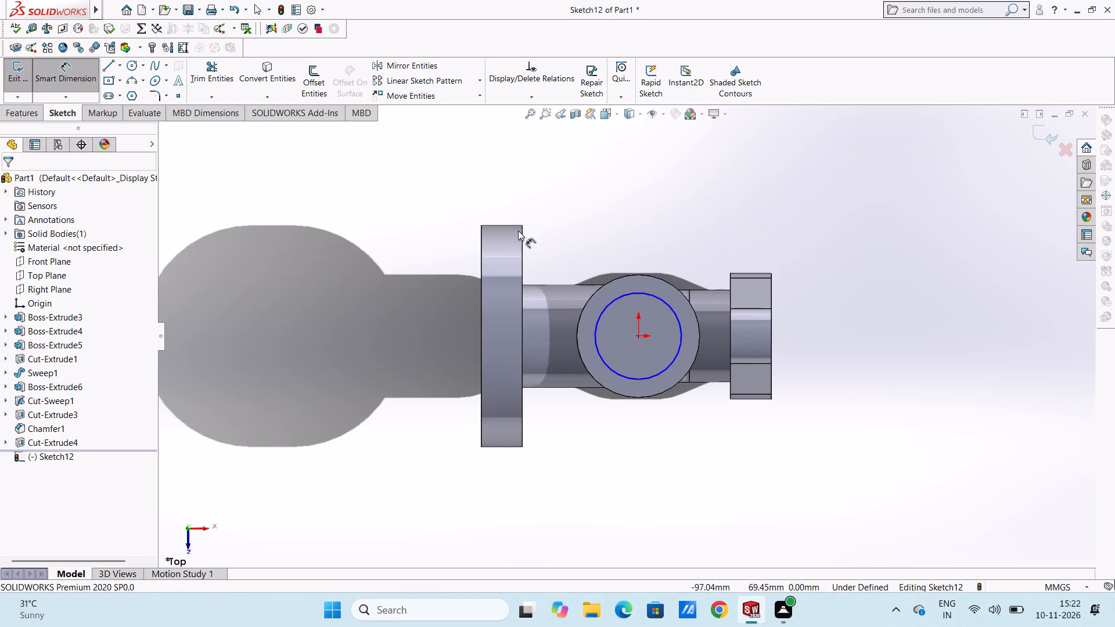
{"action": "left_click", "coordinate": [643, 293]}
{"action": "left_click", "coordinate": [803, 198]}
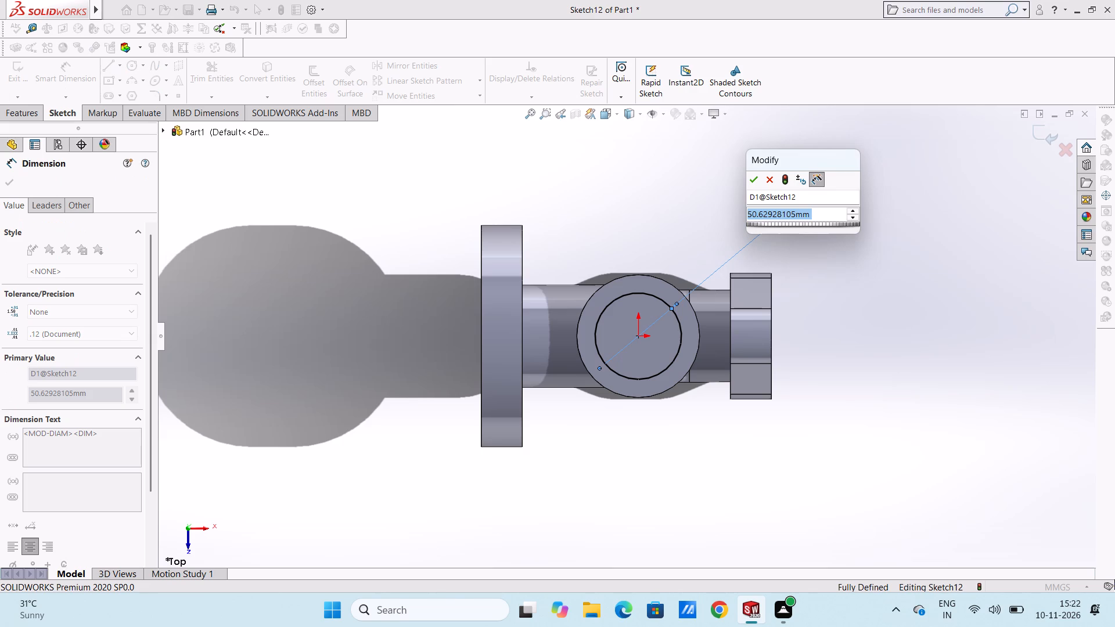
{"action": "type", "text": "50"}
{"action": "key", "text": "Return"}
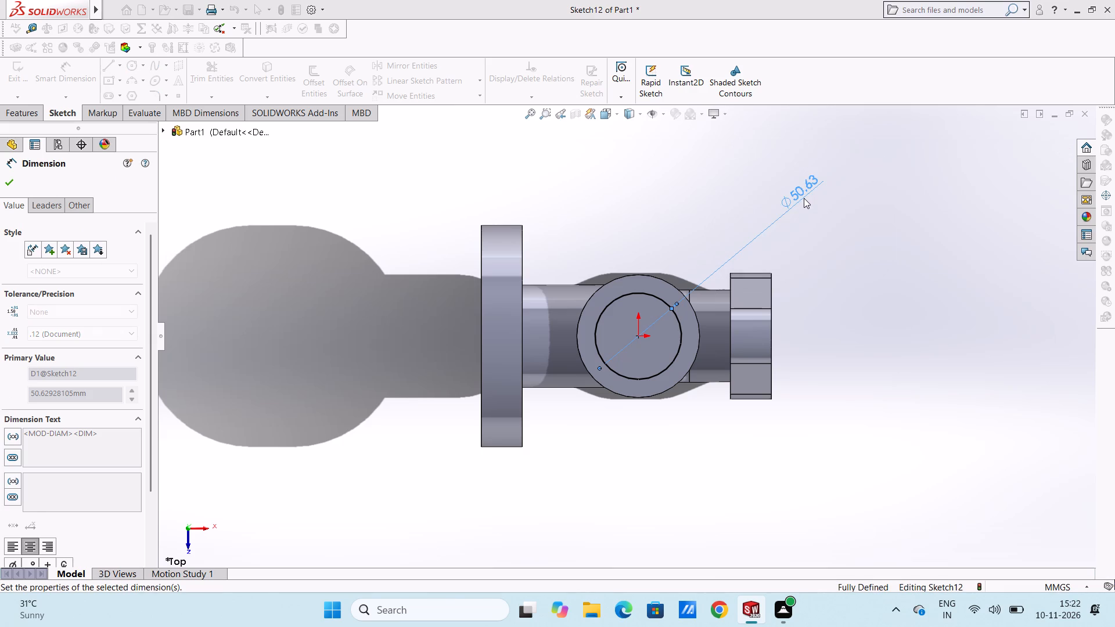
{"action": "left_click", "coordinate": [641, 163]}
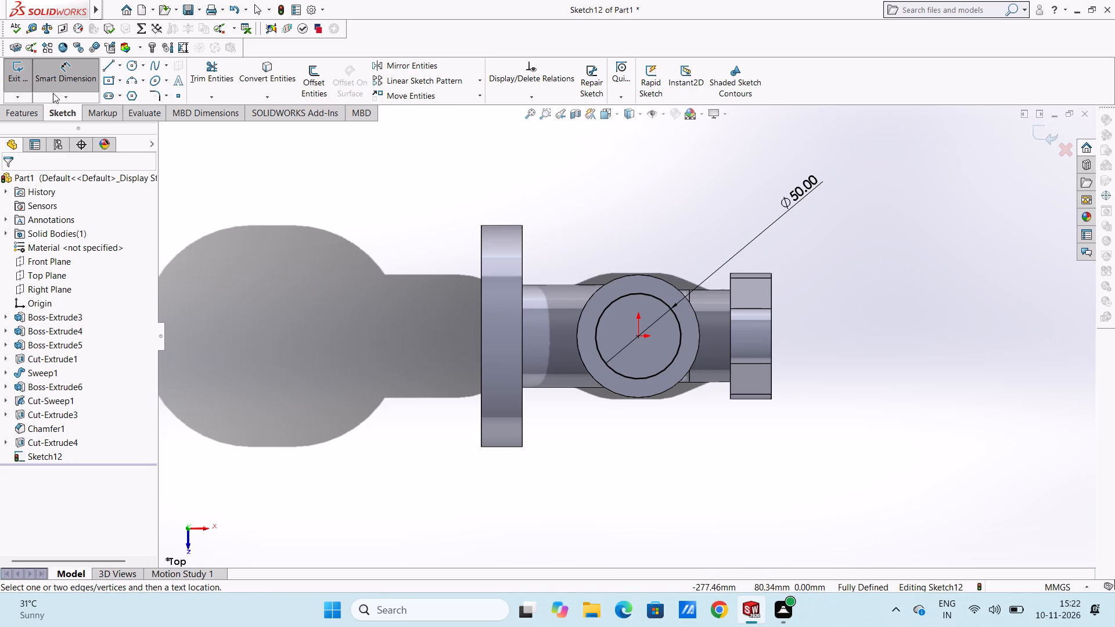
{"action": "left_click", "coordinate": [62, 77]}
Cut-extrude the 50 mm circle blind 66 mm down into the vertical cylinder.
{"action": "left_click", "coordinate": [37, 114]}
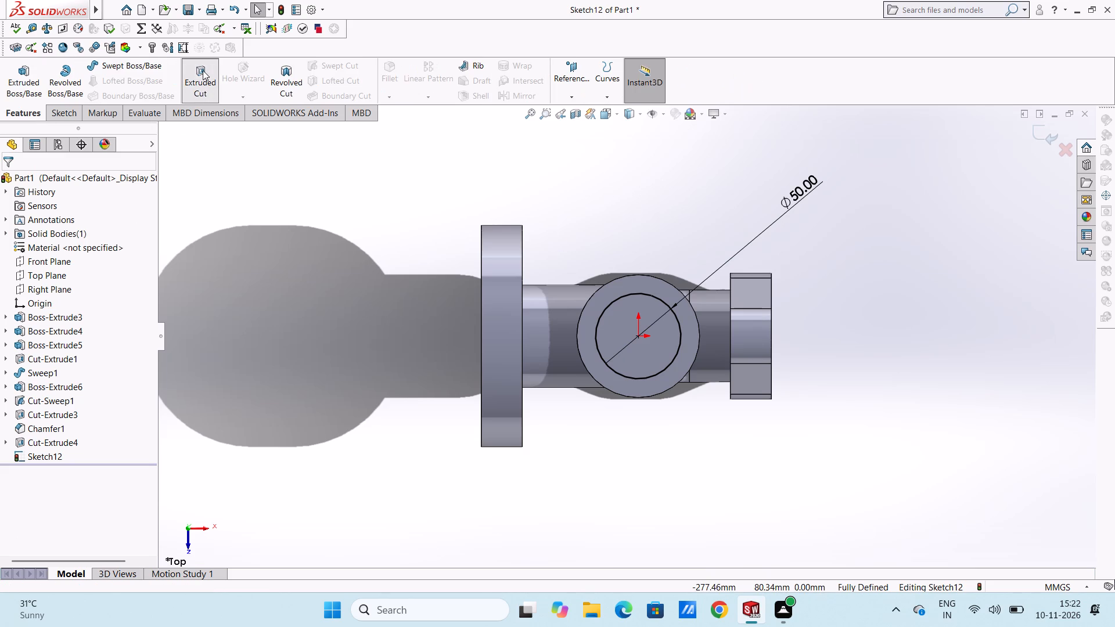
{"action": "left_click", "coordinate": [203, 70]}
{"action": "scroll", "coordinate": [373, 391], "scroll_direction": "up", "scroll_amount": 1}
{"action": "middle_click_drag", "start_coordinate": [449, 377], "coordinate": [469, 359]}
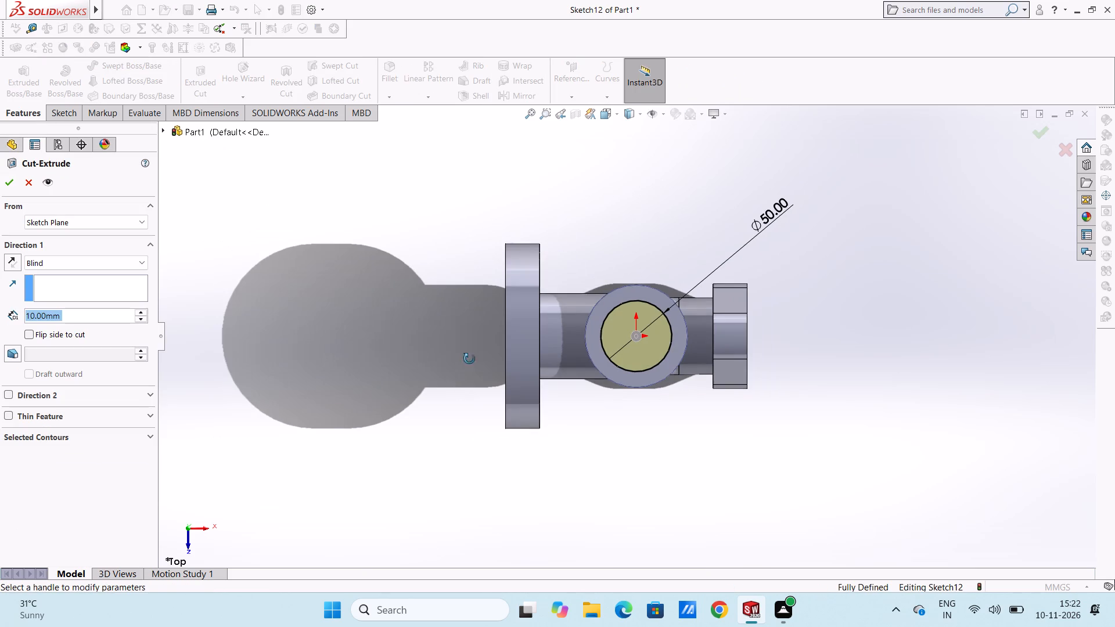
{"action": "middle_click_drag", "start_coordinate": [469, 359], "coordinate": [445, 232]}
{"action": "middle_click_drag", "start_coordinate": [361, 363], "coordinate": [384, 265]}
{"action": "scroll", "coordinate": [720, 230], "scroll_direction": "down", "scroll_amount": 4}
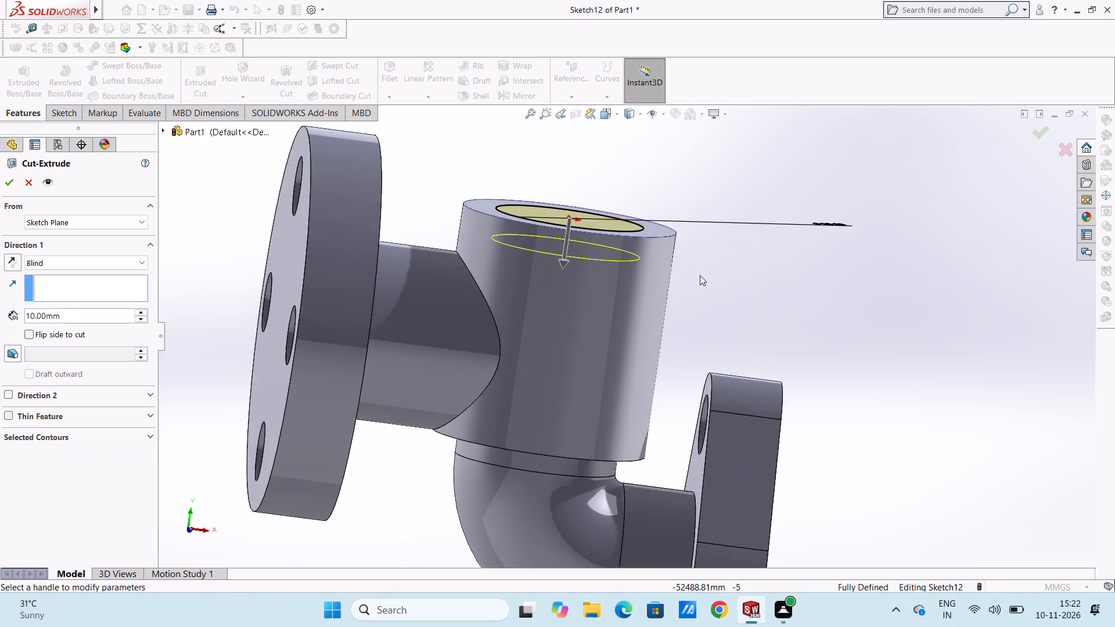
{"action": "middle_click_drag", "start_coordinate": [701, 284], "coordinate": [672, 297]}
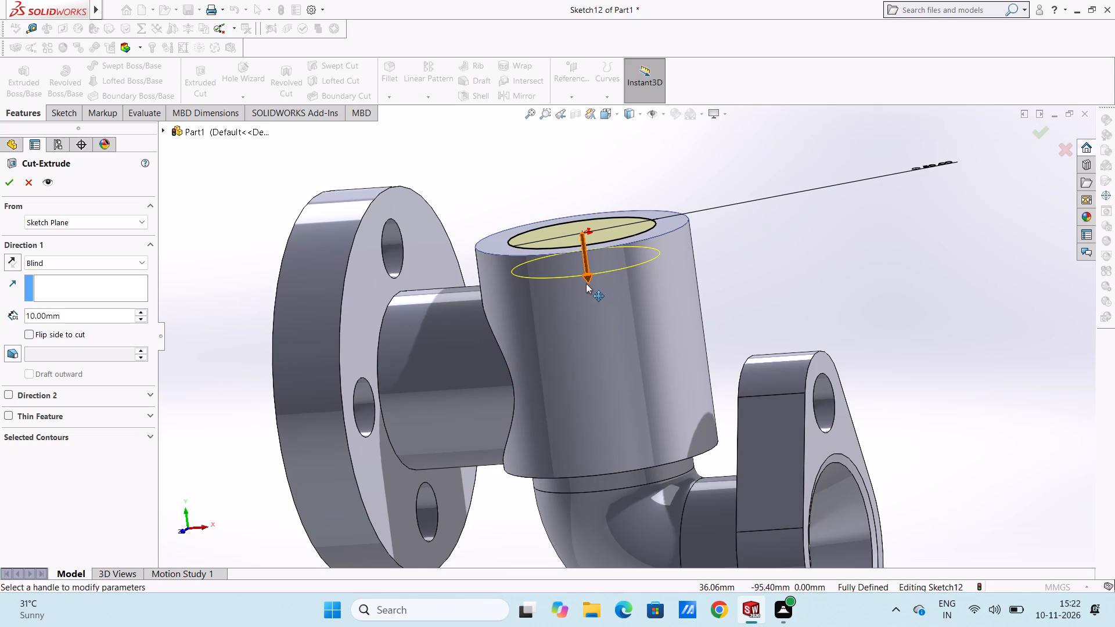
{"action": "left_click_drag", "start_coordinate": [586, 282], "coordinate": [616, 417]}
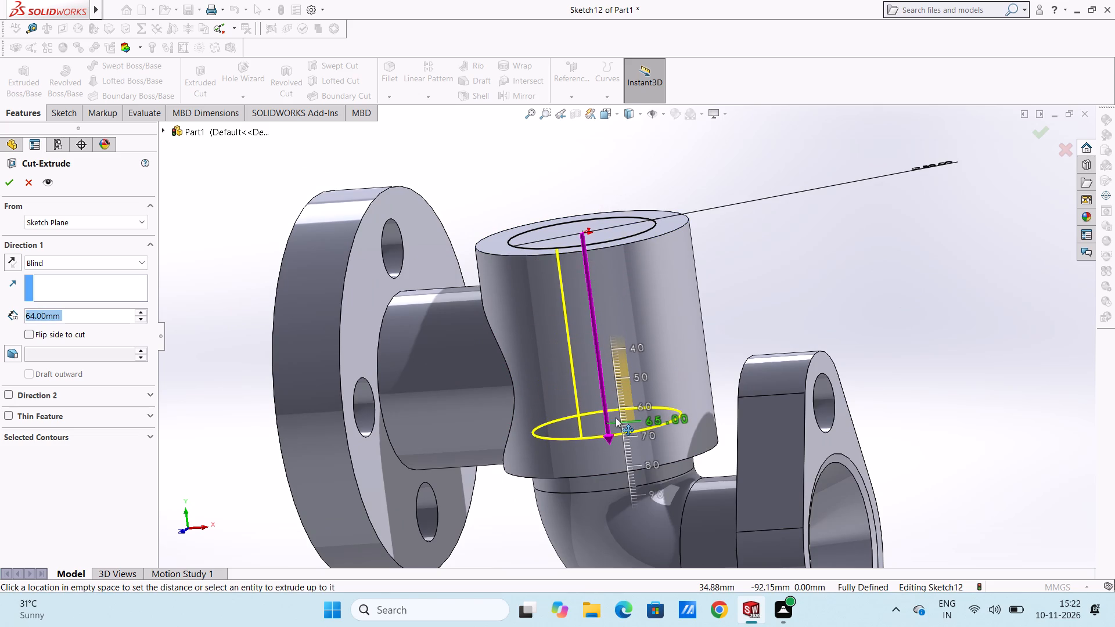
{"action": "left_click_drag", "start_coordinate": [616, 417], "coordinate": [618, 426]}
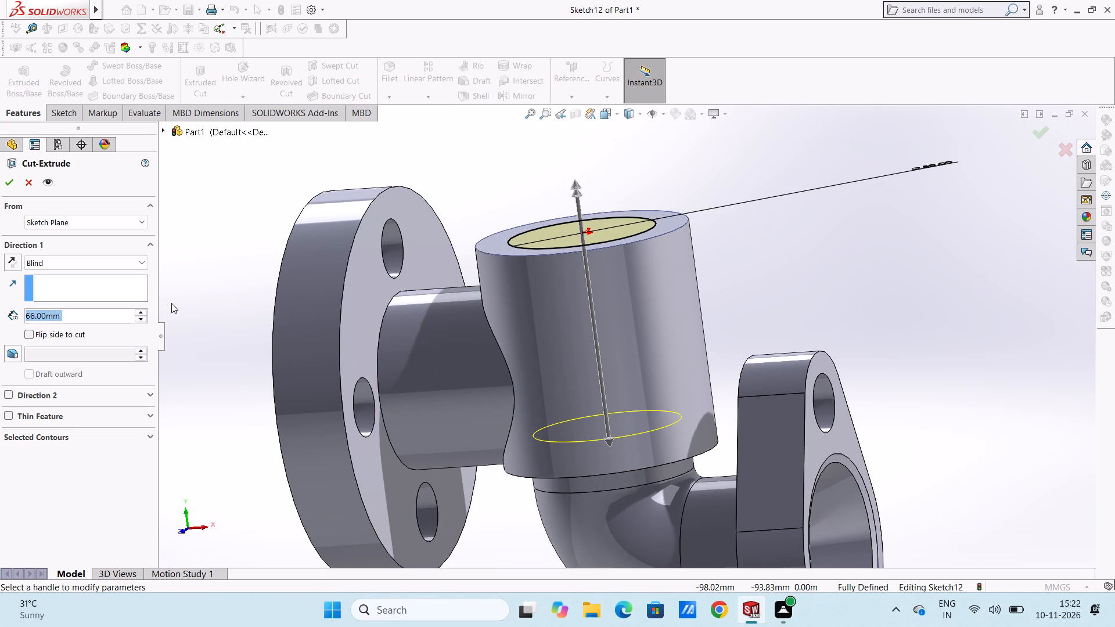
{"action": "middle_click_drag", "start_coordinate": [269, 341], "coordinate": [273, 294]}
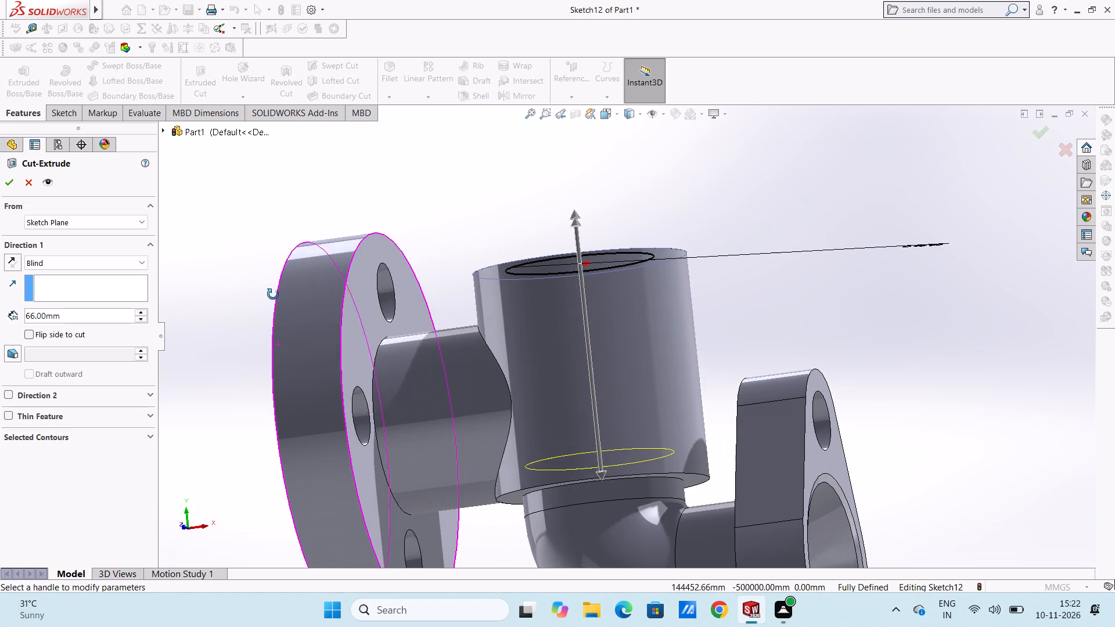
{"action": "middle_click_drag", "start_coordinate": [273, 294], "coordinate": [275, 257]}
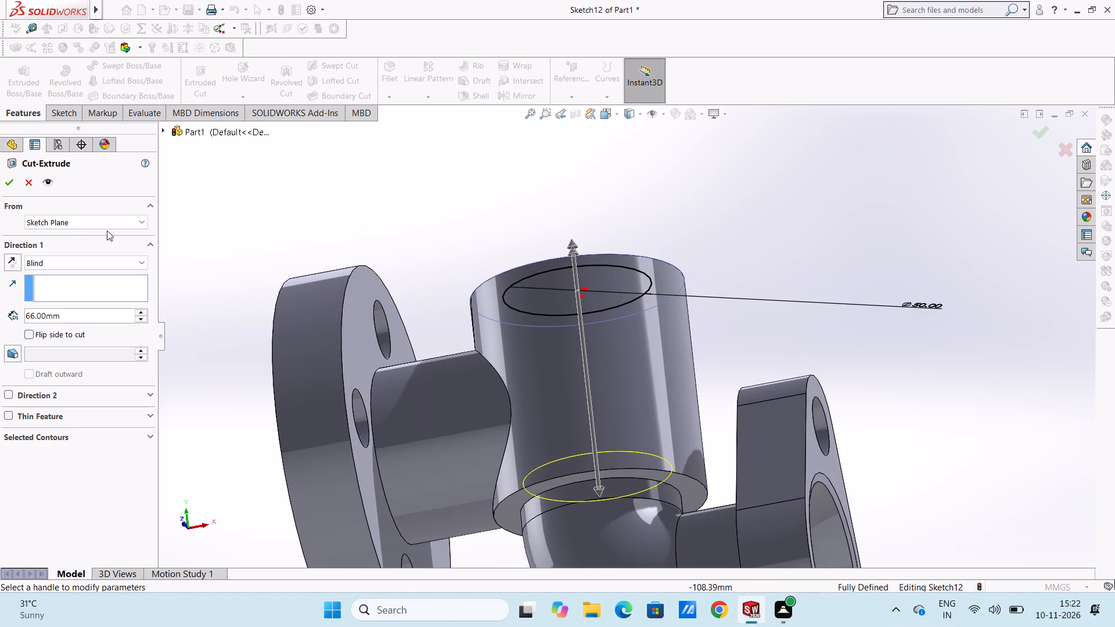
{"action": "left_click", "coordinate": [9, 182]}
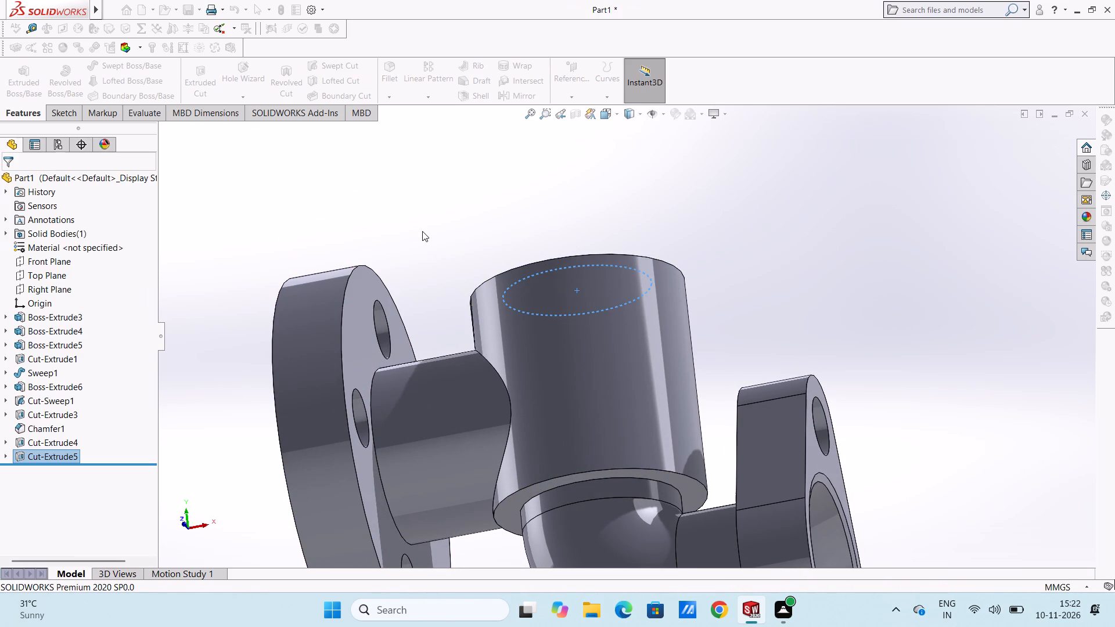
{"action": "left_click", "coordinate": [422, 231]}
Examine the bored vertical cylinder through its open top from several angles and from directly above.
{"action": "middle_click_drag", "start_coordinate": [448, 221], "coordinate": [460, 369]}
{"action": "middle_click_drag", "start_coordinate": [437, 245], "coordinate": [450, 292]}
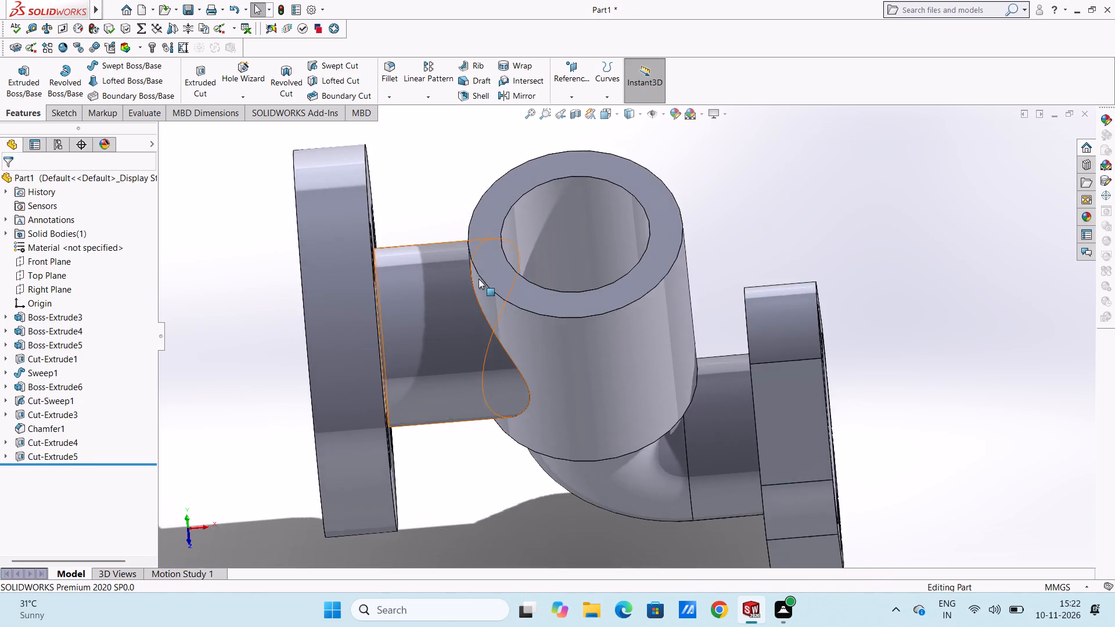
{"action": "scroll", "coordinate": [485, 274], "scroll_direction": "up", "scroll_amount": 5}
{"action": "middle_click_drag", "start_coordinate": [557, 235], "coordinate": [563, 315]}
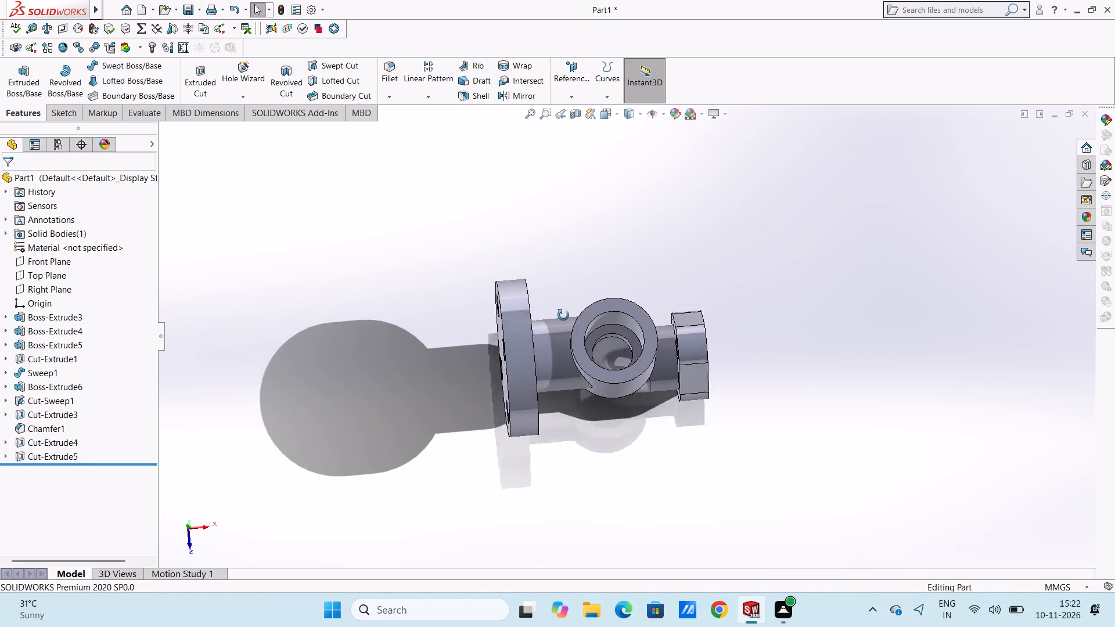
{"action": "middle_click_drag", "start_coordinate": [563, 315], "coordinate": [568, 272]}
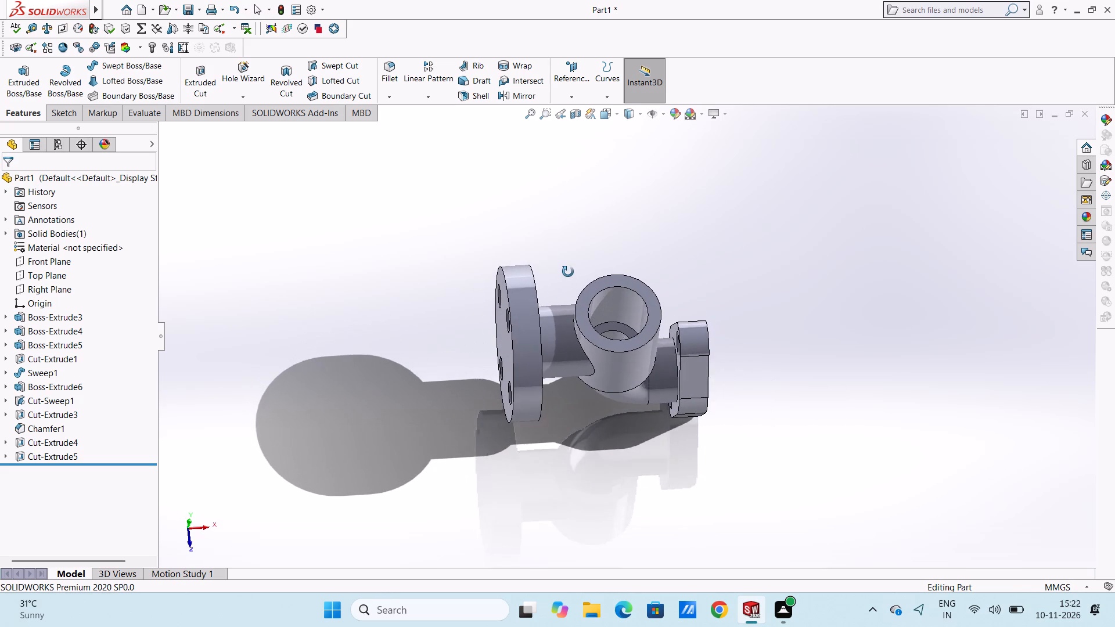
{"action": "middle_click_drag", "start_coordinate": [568, 272], "coordinate": [567, 272]}
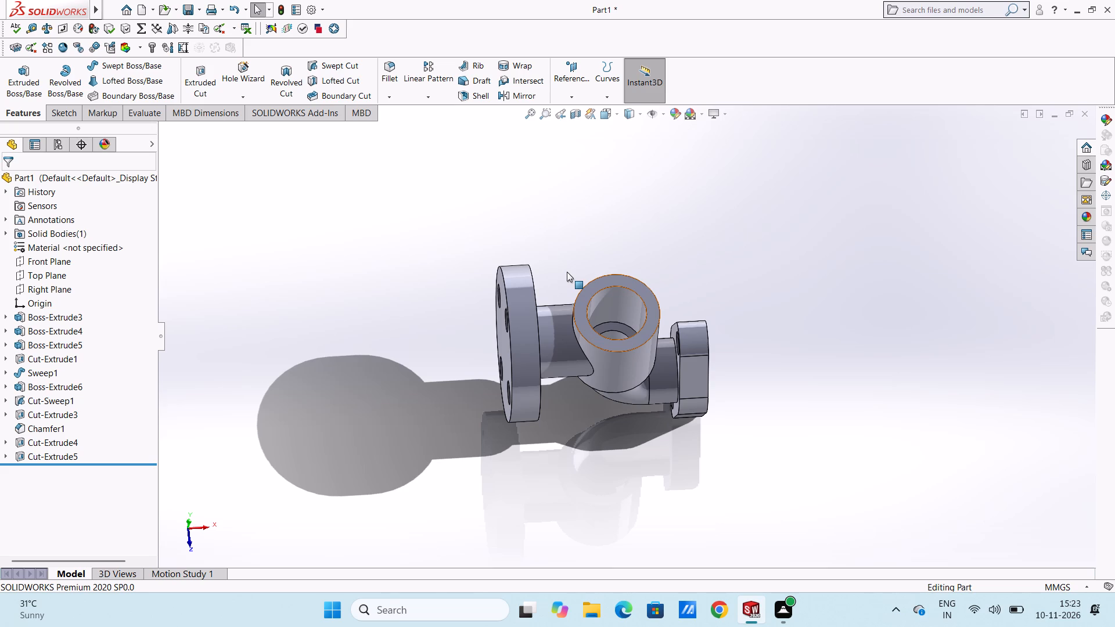
{"action": "key", "text": "ctrl+5"}
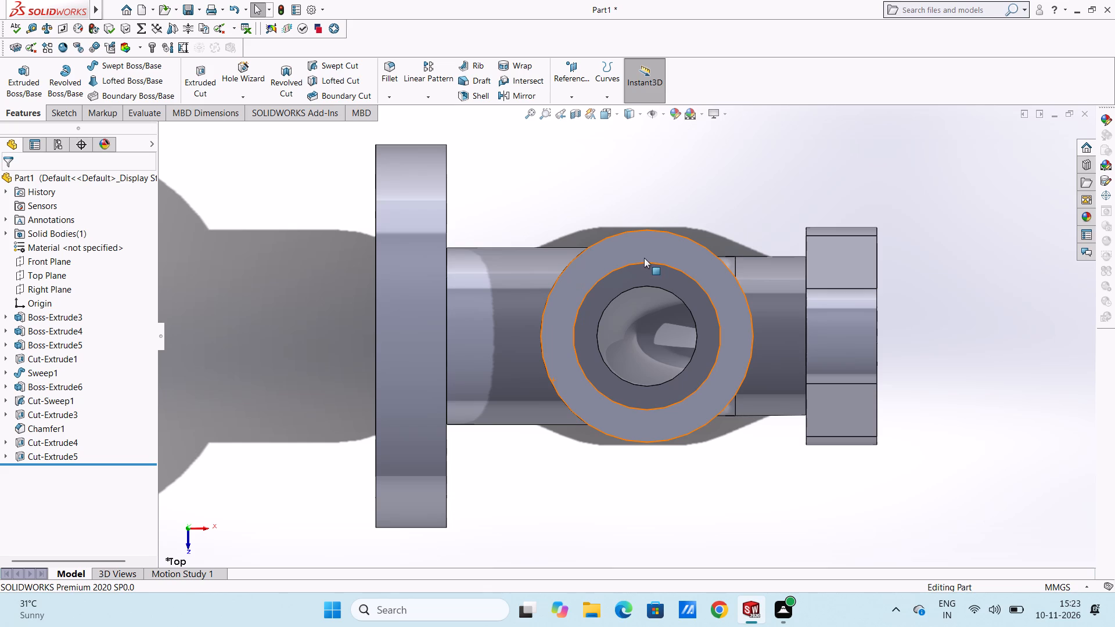
{"action": "scroll", "coordinate": [644, 258], "scroll_direction": "up", "scroll_amount": 4}
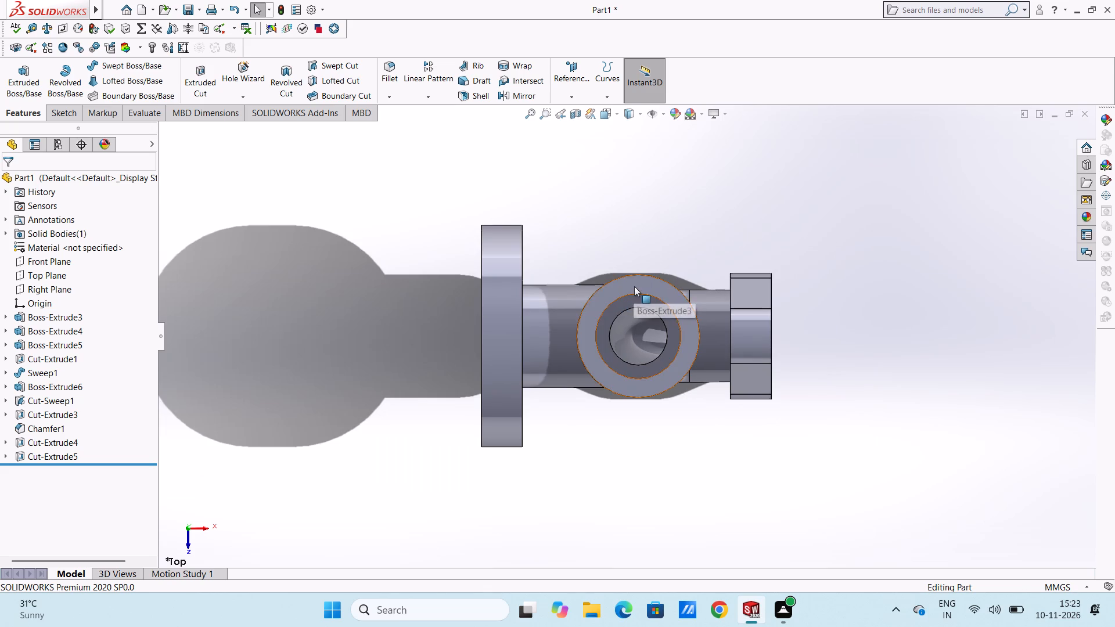
Start a sketch on the vertical cylinder's top face and draw a circle of 23 mm radius centred on the origin.
{"action": "left_click", "coordinate": [634, 286]}
{"action": "left_click", "coordinate": [679, 254]}
{"action": "left_click", "coordinate": [666, 251]}
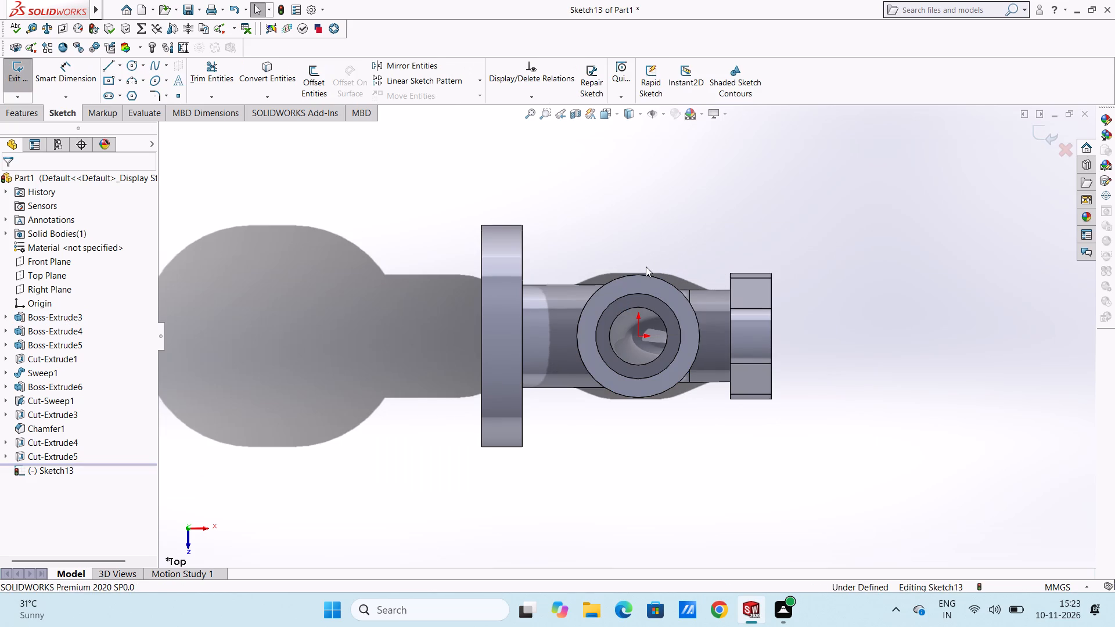
{"action": "left_click", "coordinate": [128, 63]}
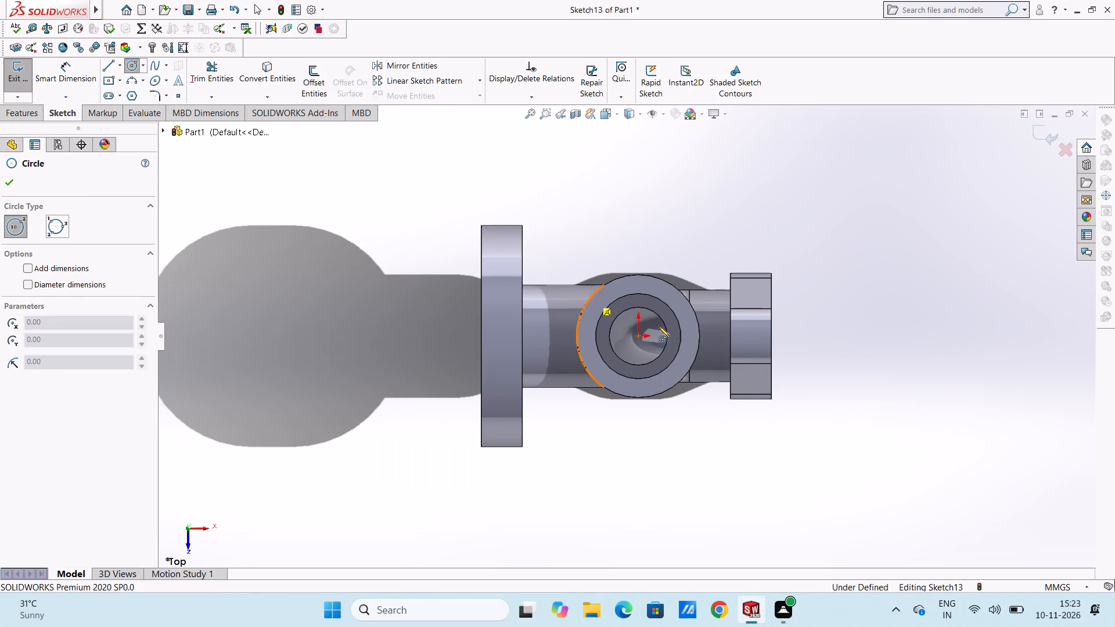
{"action": "left_click", "coordinate": [636, 337]}
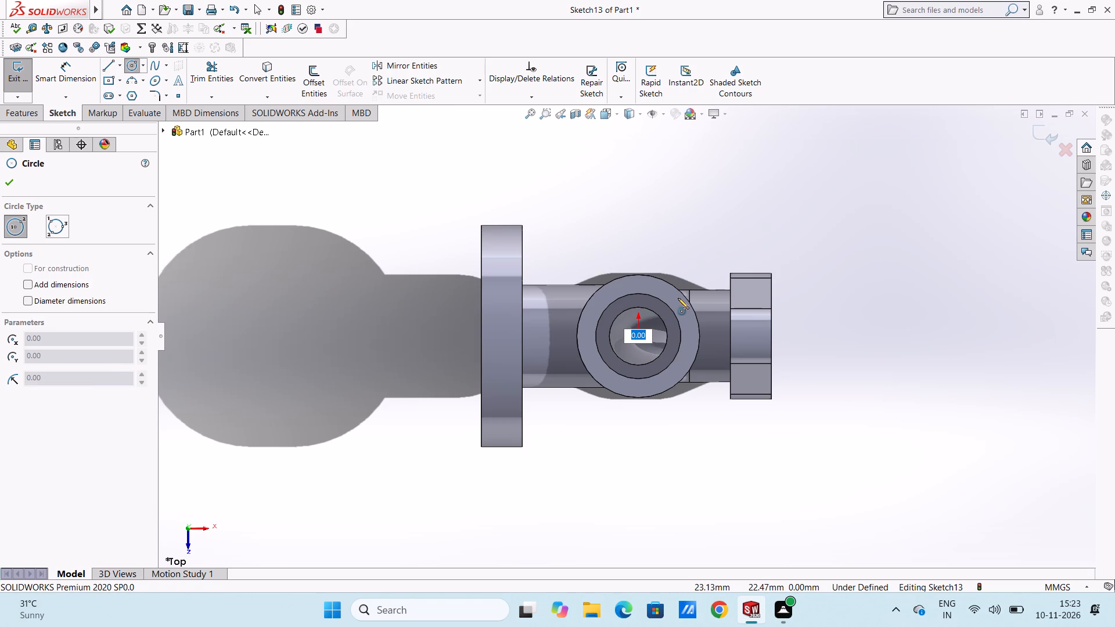
{"action": "type", "text": "23"}
{"action": "key", "text": "Return"}
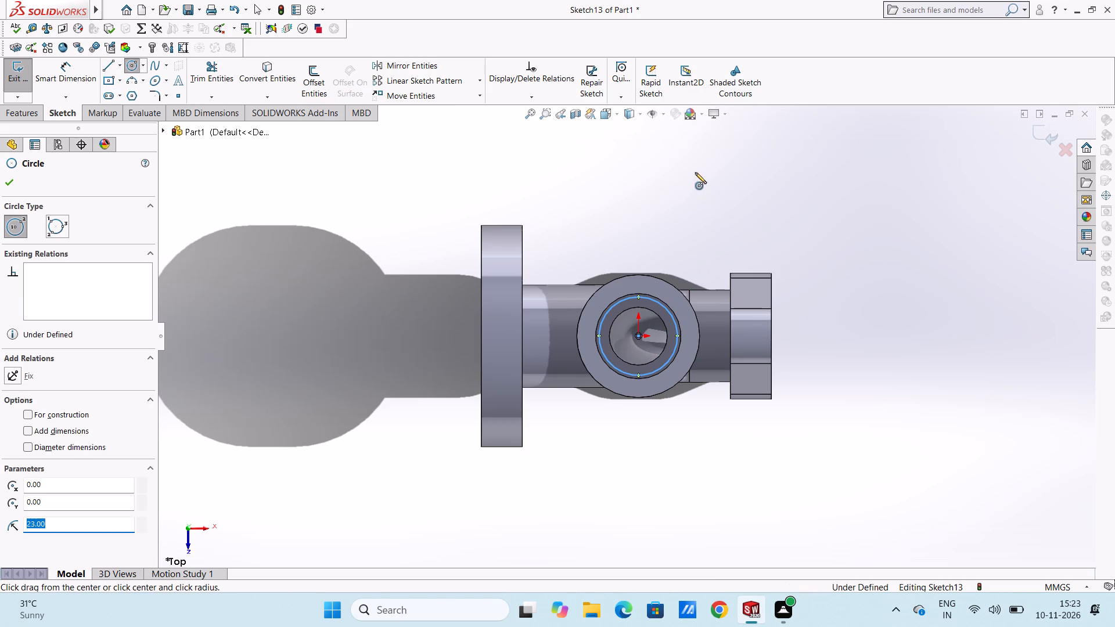
{"action": "right_click", "coordinate": [699, 170]}
{"action": "left_click", "coordinate": [720, 173]}
{"action": "left_click", "coordinate": [697, 188]}
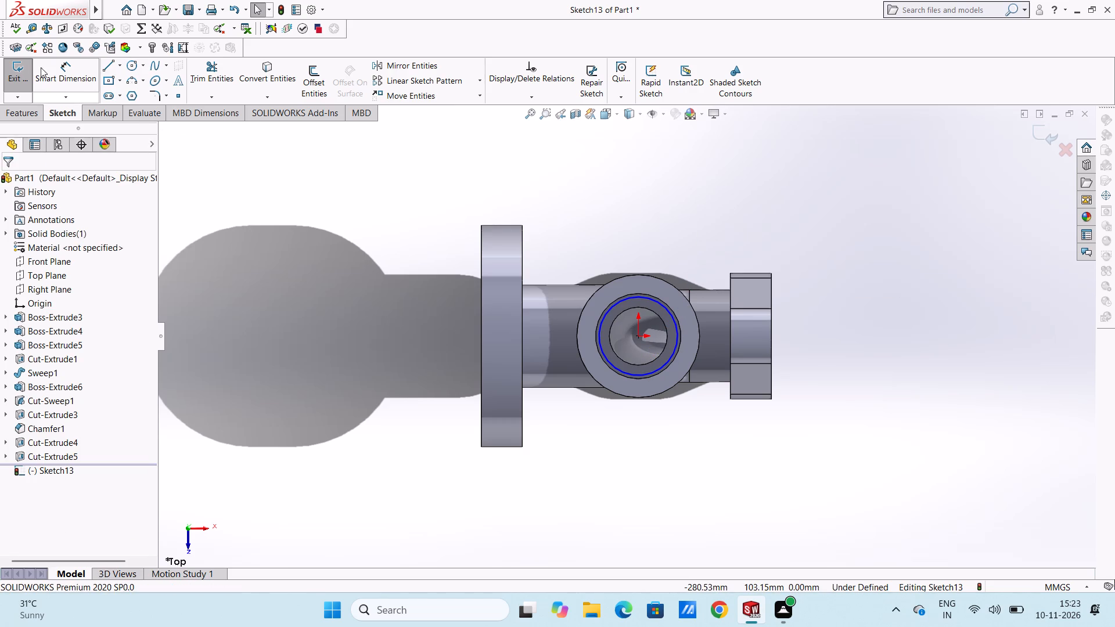
Dimension the circle's diameter as 56 mm and finish dimensioning.
{"action": "left_click", "coordinate": [55, 73]}
{"action": "left_click", "coordinate": [641, 298]}
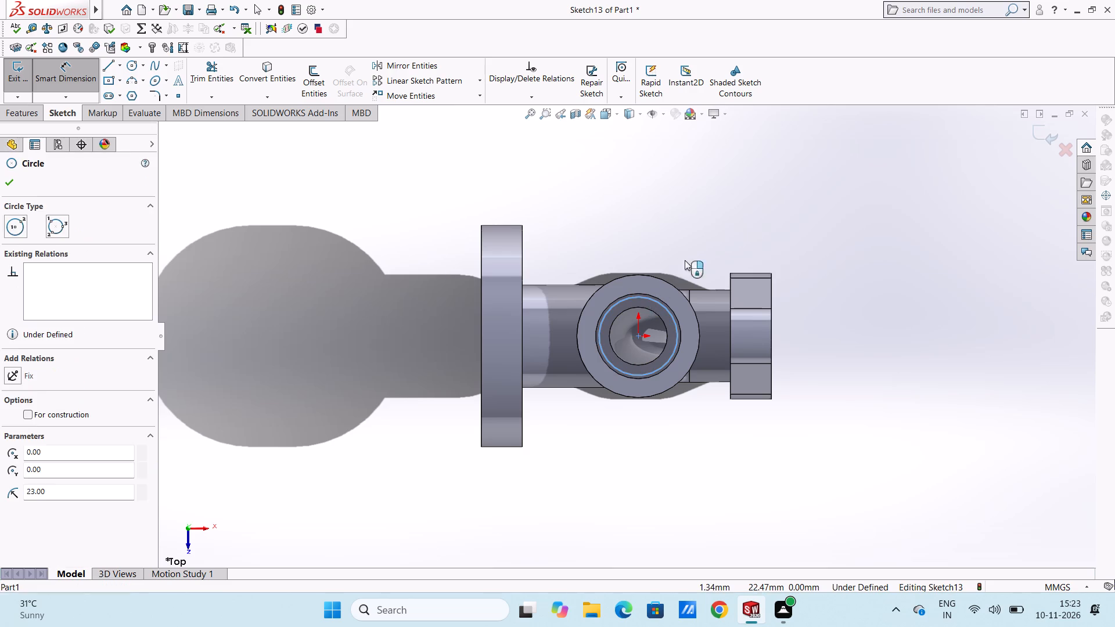
{"action": "left_click", "coordinate": [809, 203]}
{"action": "type", "text": "56"}
{"action": "key", "text": "Return"}
{"action": "left_click", "coordinate": [648, 219]}
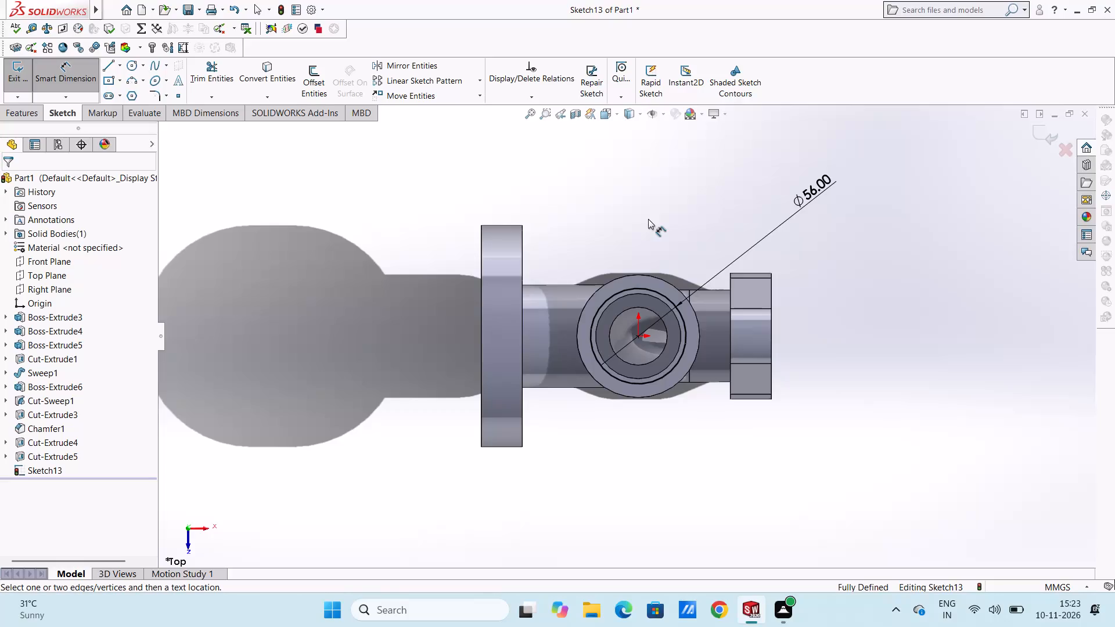
{"action": "middle_click_drag", "start_coordinate": [631, 287], "coordinate": [644, 197]}
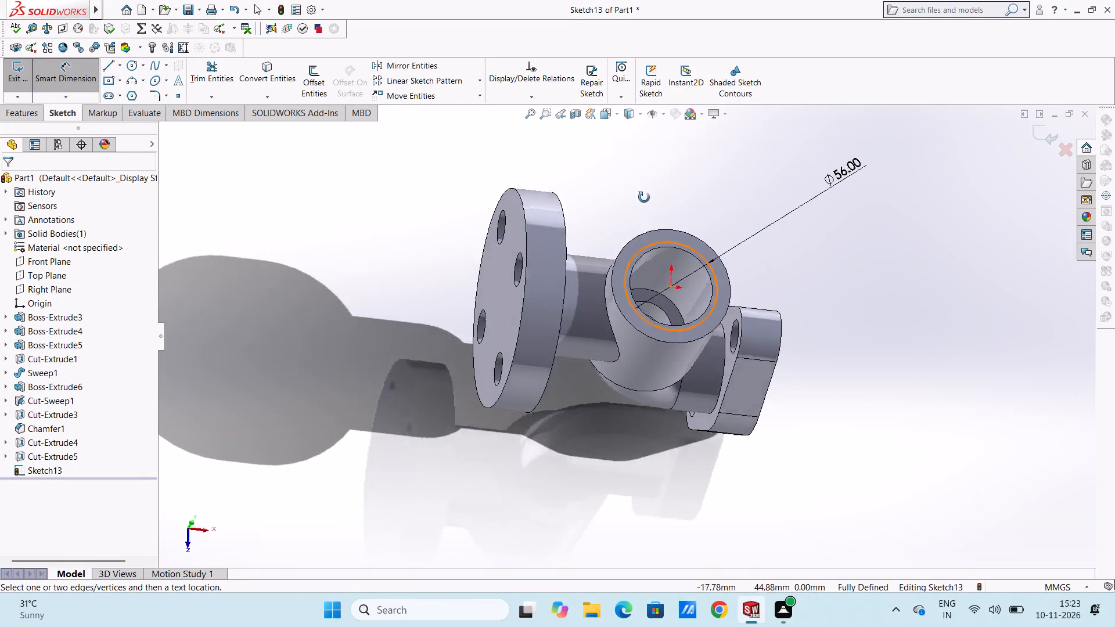
{"action": "middle_click_drag", "start_coordinate": [644, 197], "coordinate": [635, 185]}
{"action": "left_click", "coordinate": [73, 72]}
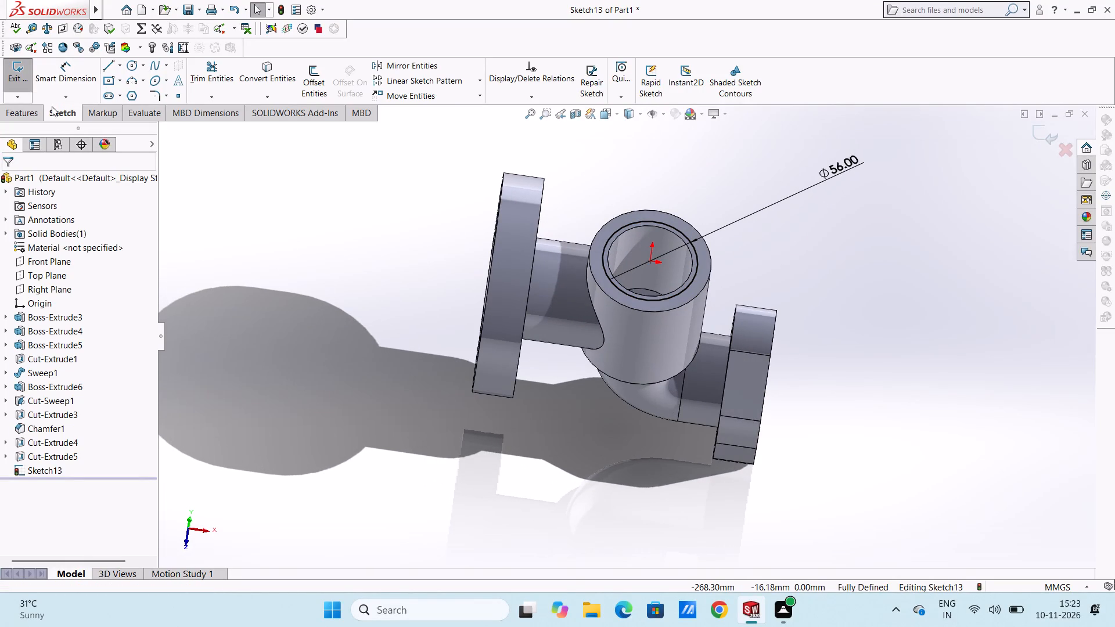
Cut-extrude the 56 mm circle blind 5 mm down to counterbore the vertical cylinder's open top.
{"action": "left_click", "coordinate": [33, 113]}
{"action": "left_click", "coordinate": [208, 75]}
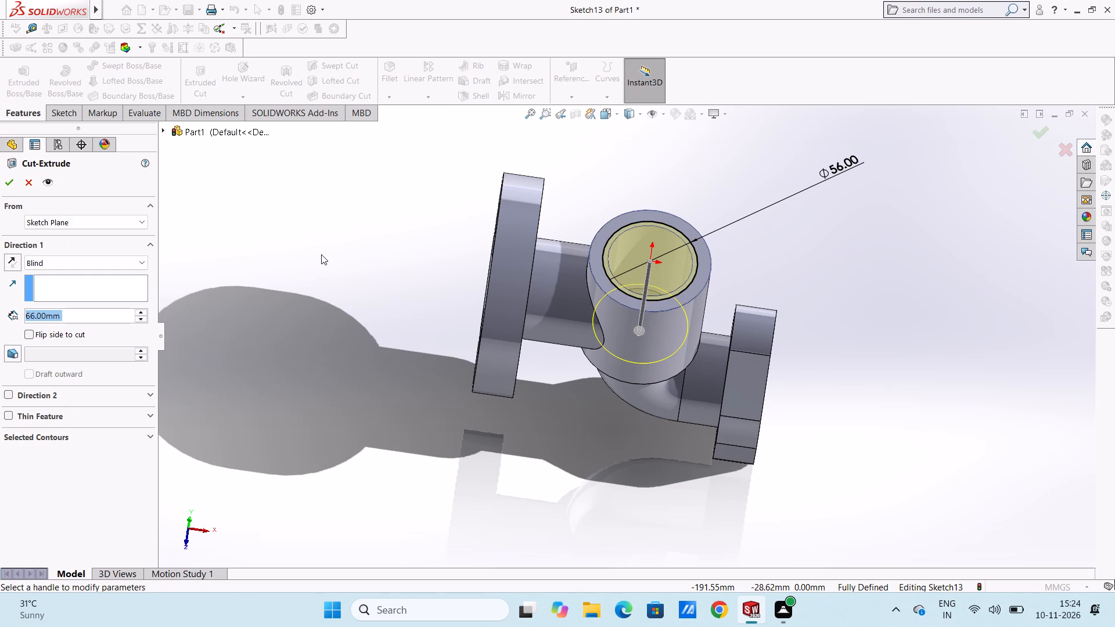
{"action": "key", "text": "1"}
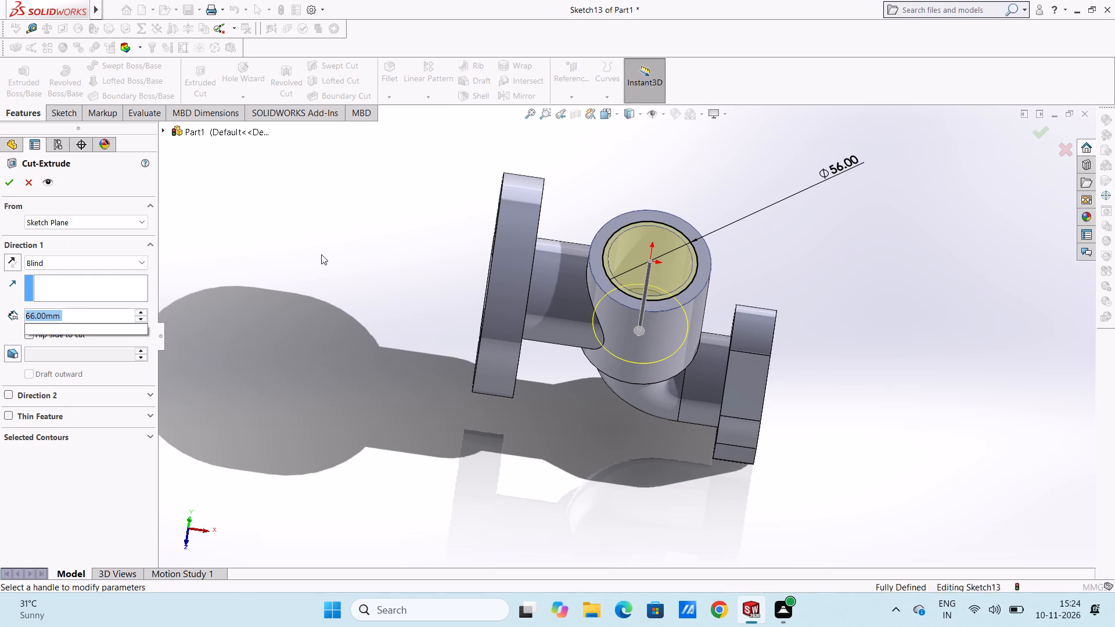
{"action": "key", "text": "0"}
{"action": "key", "text": "Return"}
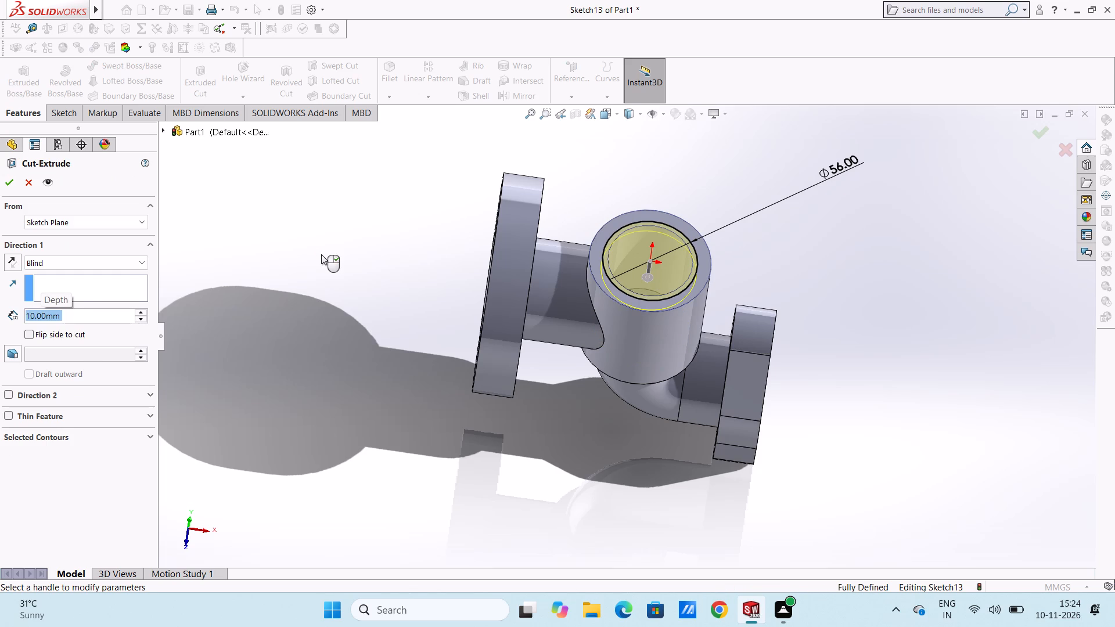
{"action": "key", "text": "5"}
{"action": "key", "text": "Return"}
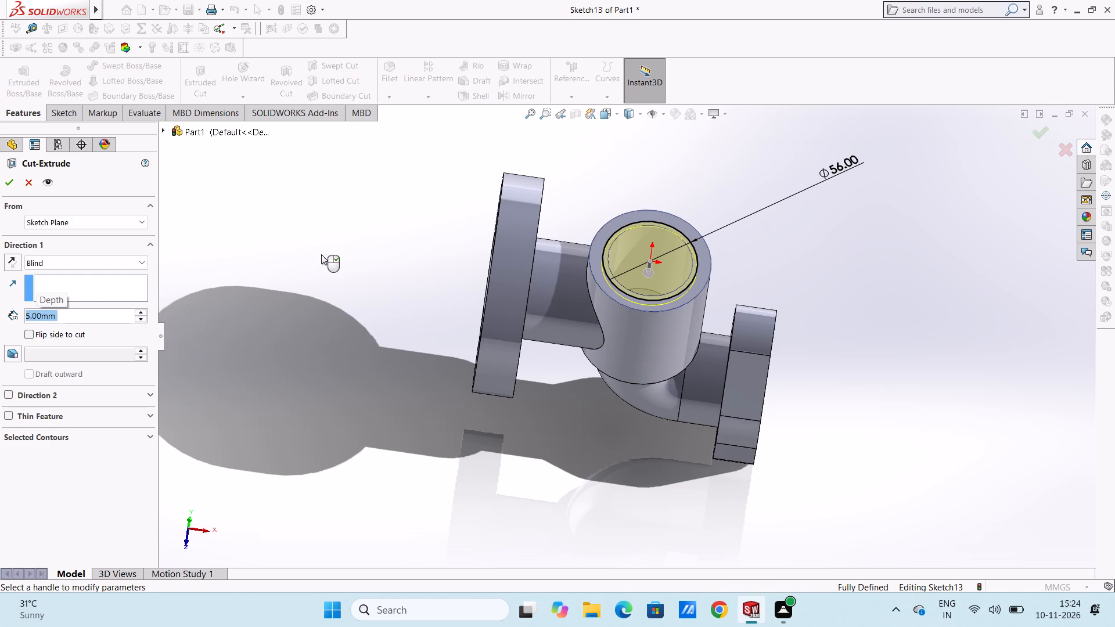
{"action": "left_click", "coordinate": [6, 180]}
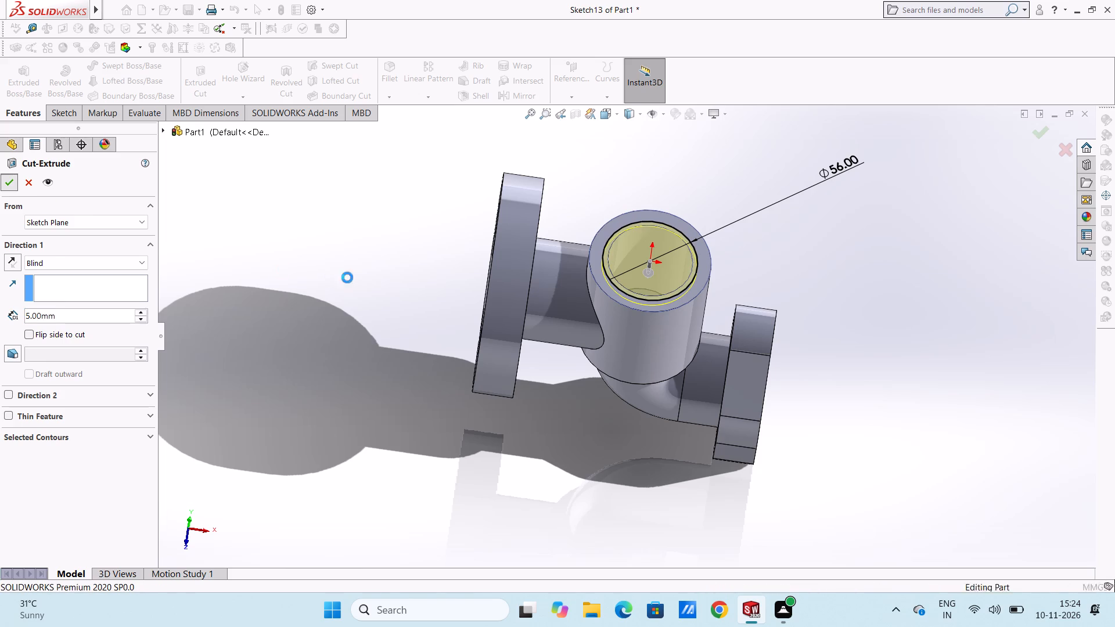
{"action": "left_click", "coordinate": [347, 278]}
Chamfer the inner edge of the counterbore on the vertical cylinder's top face by 2 mm at 45 degrees.
{"action": "middle_click_drag", "start_coordinate": [882, 222], "coordinate": [848, 183]}
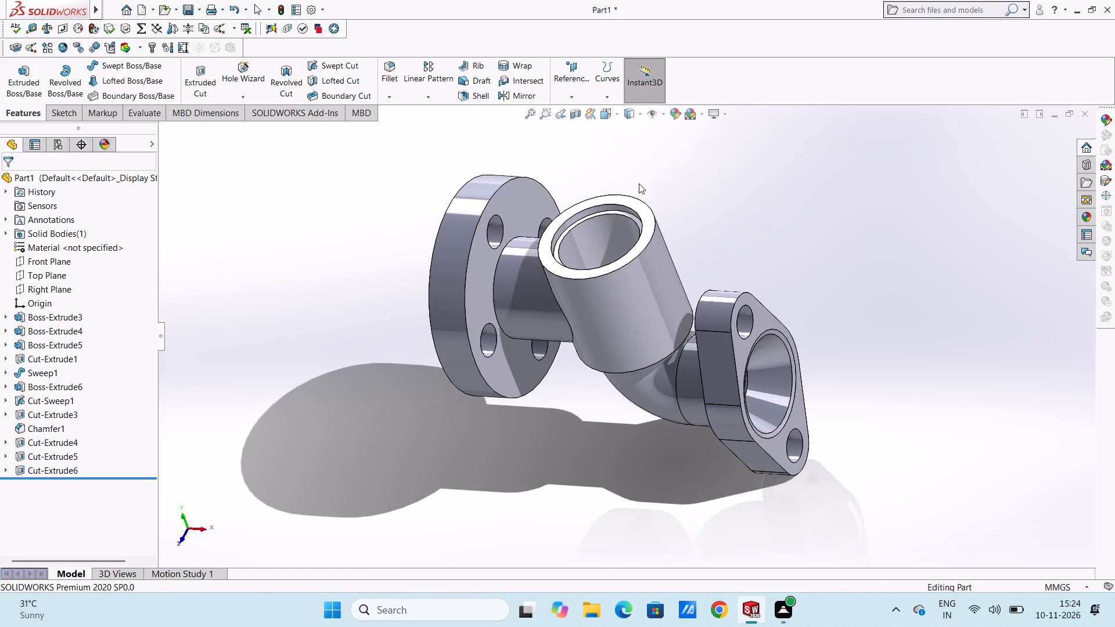
{"action": "scroll", "coordinate": [630, 196], "scroll_direction": "down", "scroll_amount": 4}
{"action": "middle_click_drag", "start_coordinate": [628, 236], "coordinate": [631, 203]}
{"action": "scroll", "coordinate": [621, 205], "scroll_direction": "down", "scroll_amount": 3}
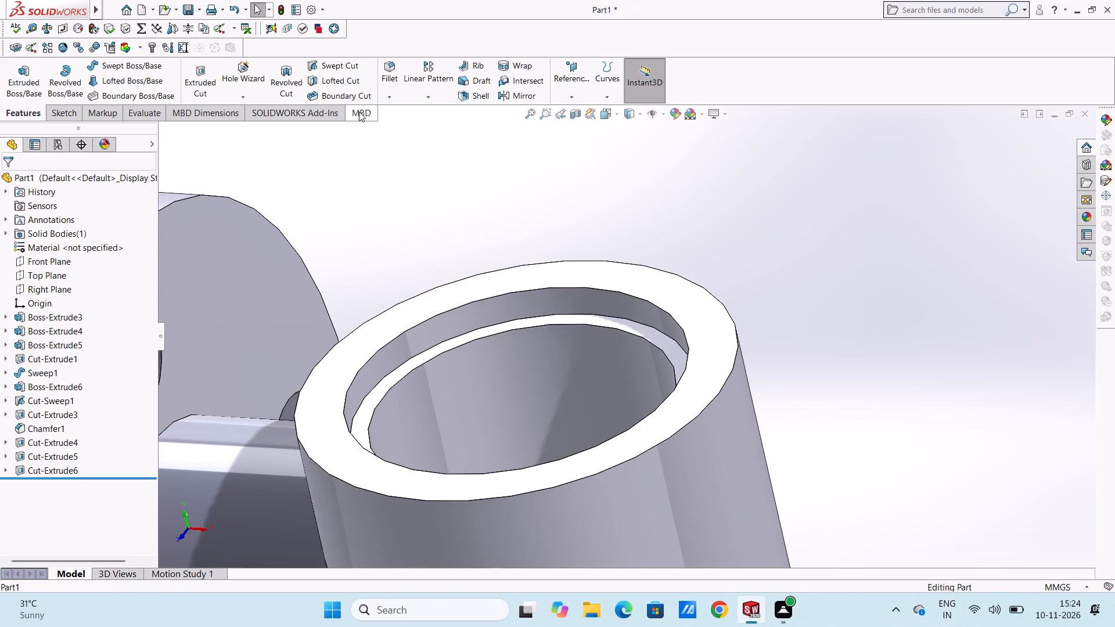
{"action": "left_click", "coordinate": [388, 95]}
{"action": "left_click", "coordinate": [404, 128]}
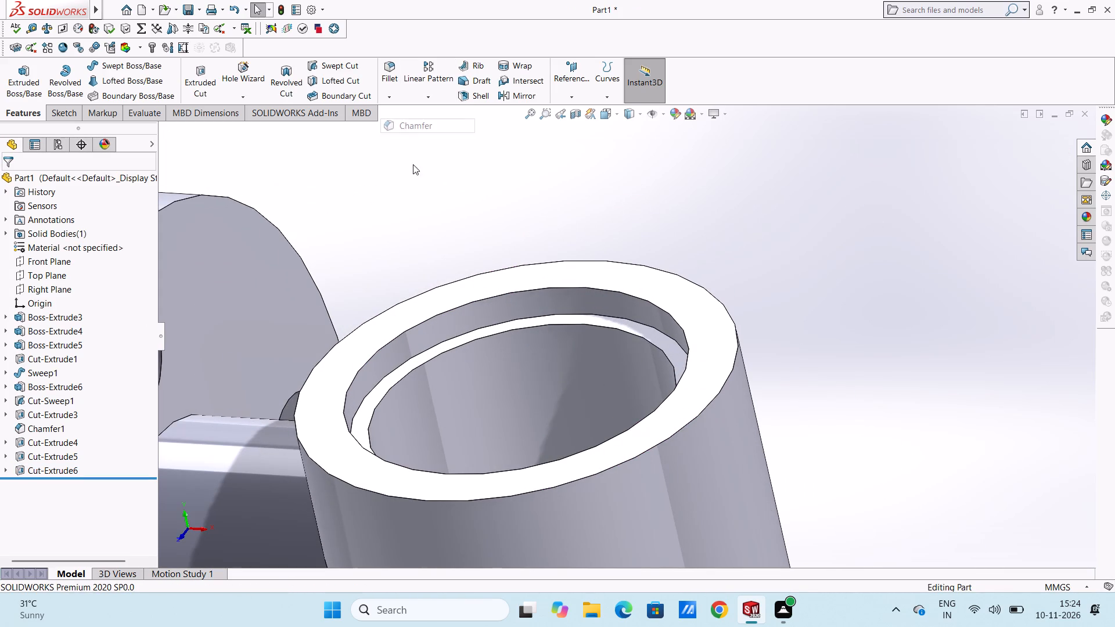
{"action": "left_click", "coordinate": [482, 299]}
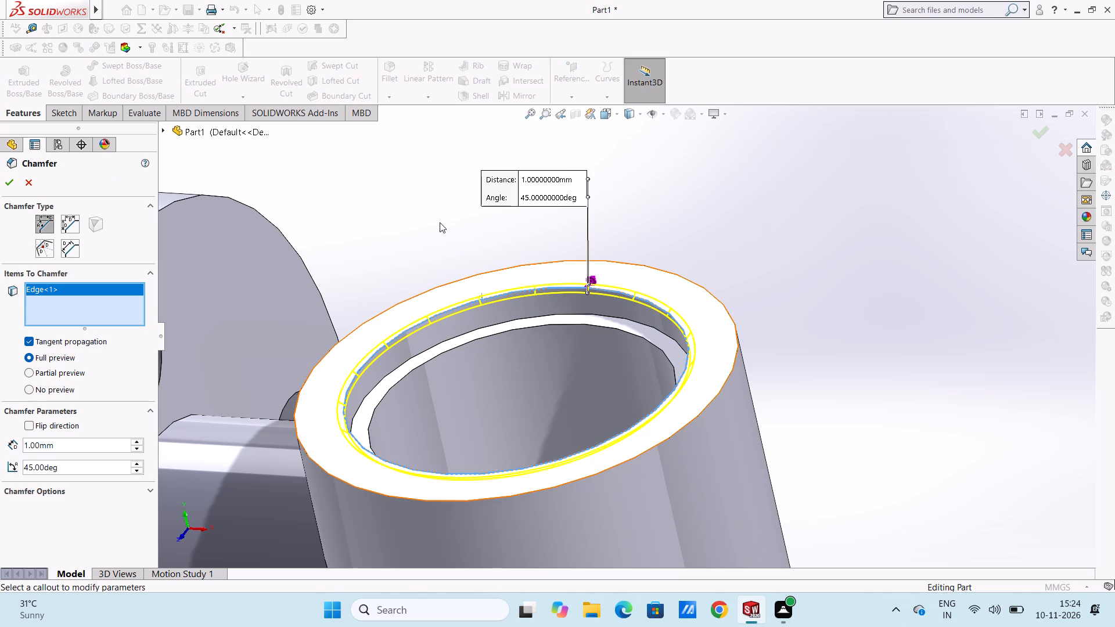
{"action": "double_click", "coordinate": [70, 442]}
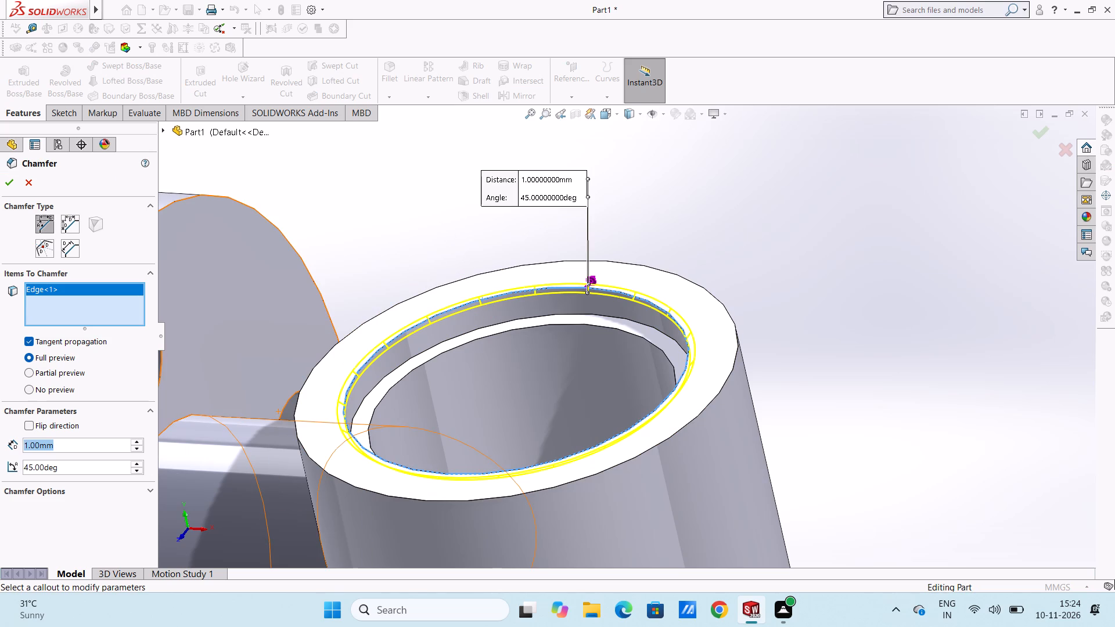
{"action": "key", "text": "2"}
{"action": "key", "text": "Return"}
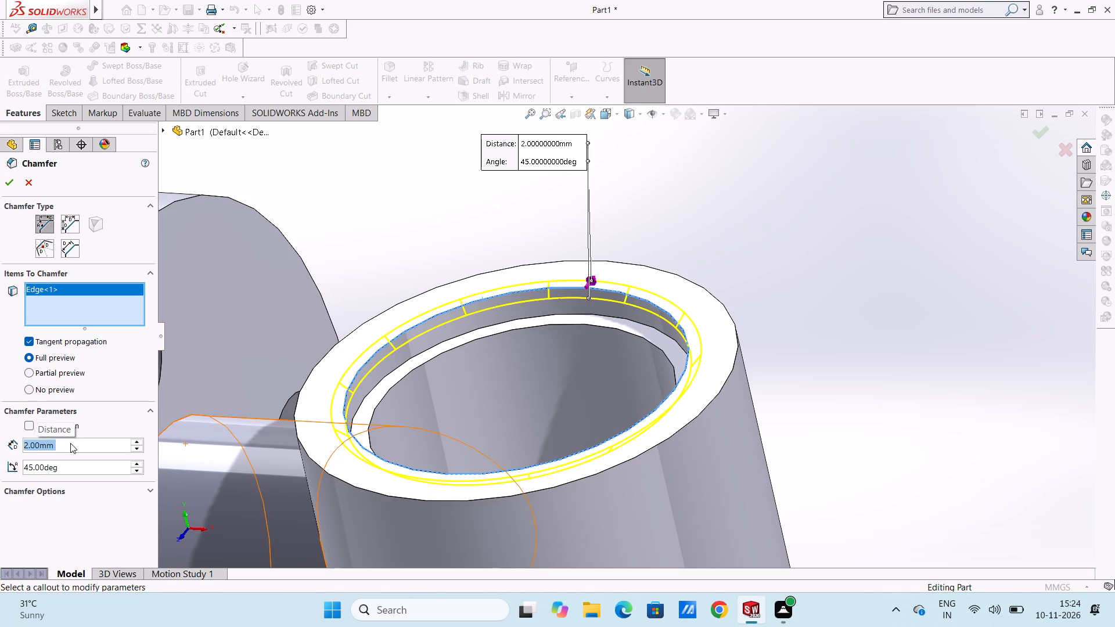
{"action": "left_click", "coordinate": [7, 179]}
{"action": "left_click", "coordinate": [377, 225]}
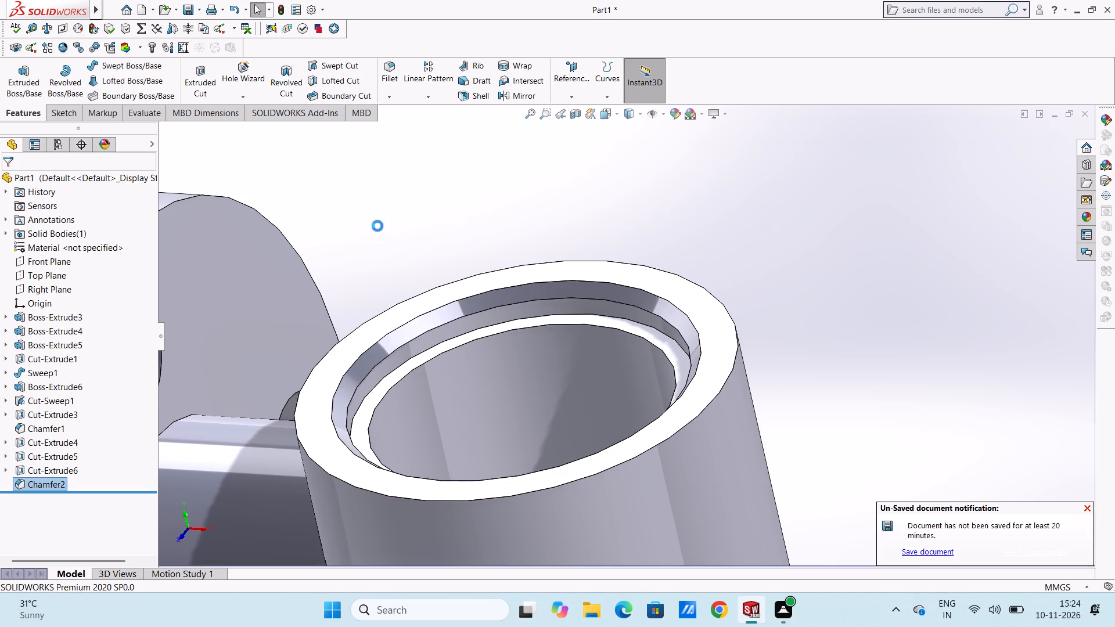
Examine the whole fitting and the chamfered opening of the vertical cylinder from several angles.
{"action": "scroll", "coordinate": [483, 279], "scroll_direction": "up", "scroll_amount": 6}
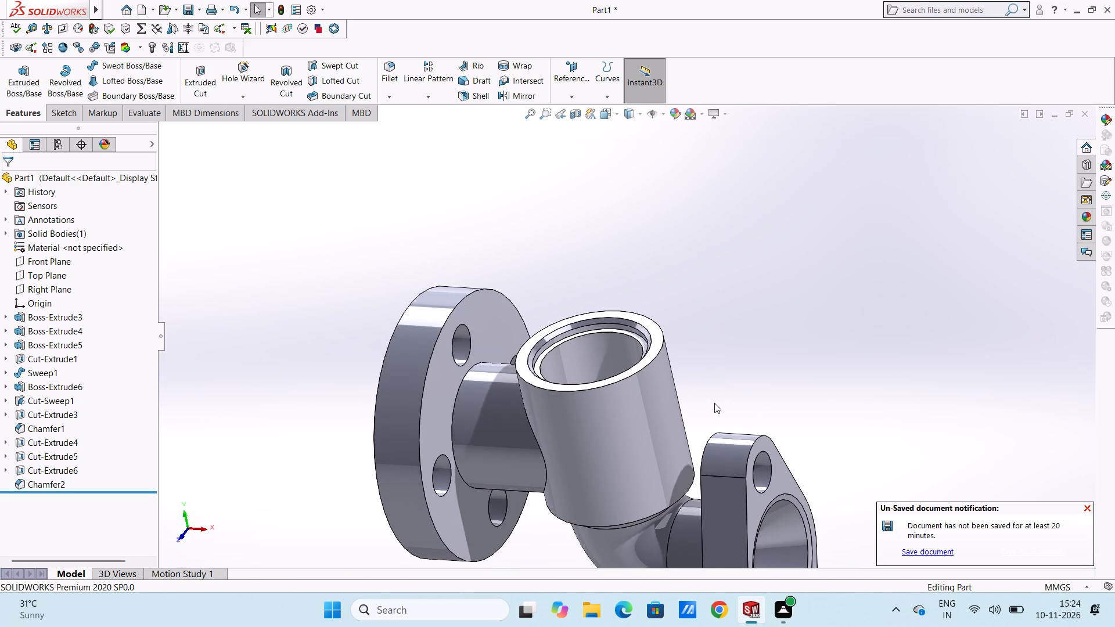
{"action": "scroll", "coordinate": [738, 369], "scroll_direction": "up", "scroll_amount": 3}
{"action": "middle_click_drag", "start_coordinate": [734, 365], "coordinate": [749, 240]}
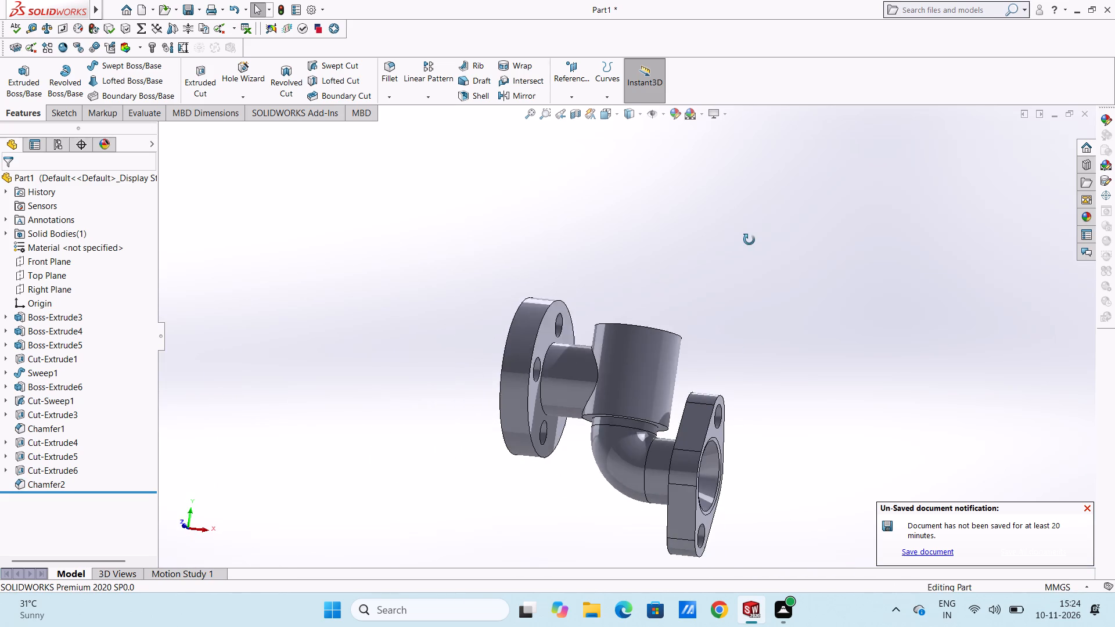
{"action": "middle_click_drag", "start_coordinate": [749, 240], "coordinate": [704, 316]}
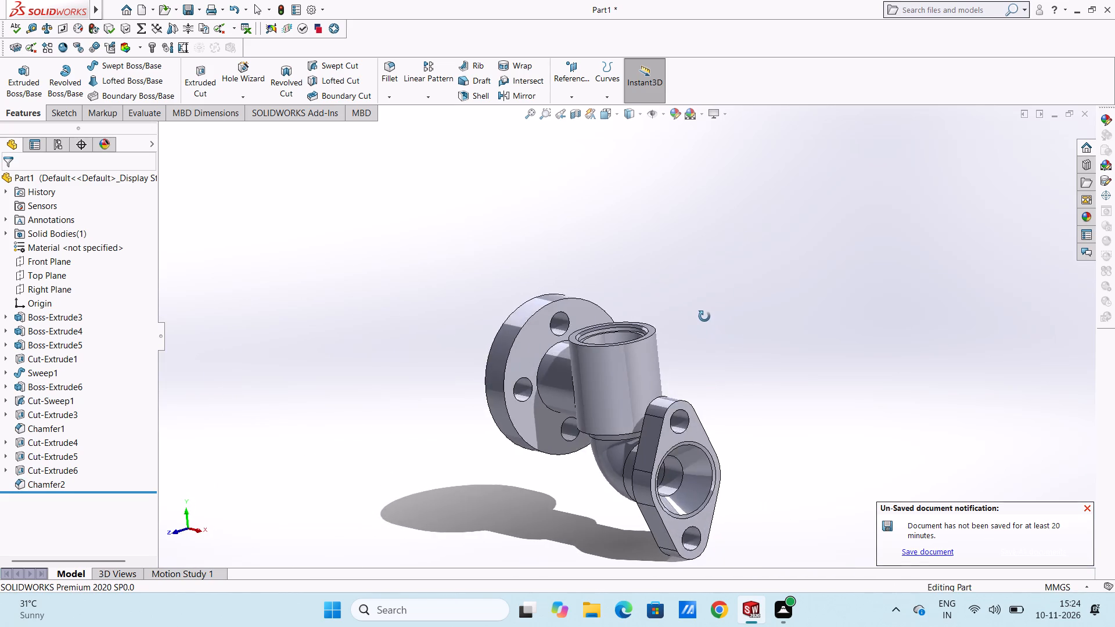
{"action": "middle_click_drag", "start_coordinate": [704, 316], "coordinate": [785, 309]}
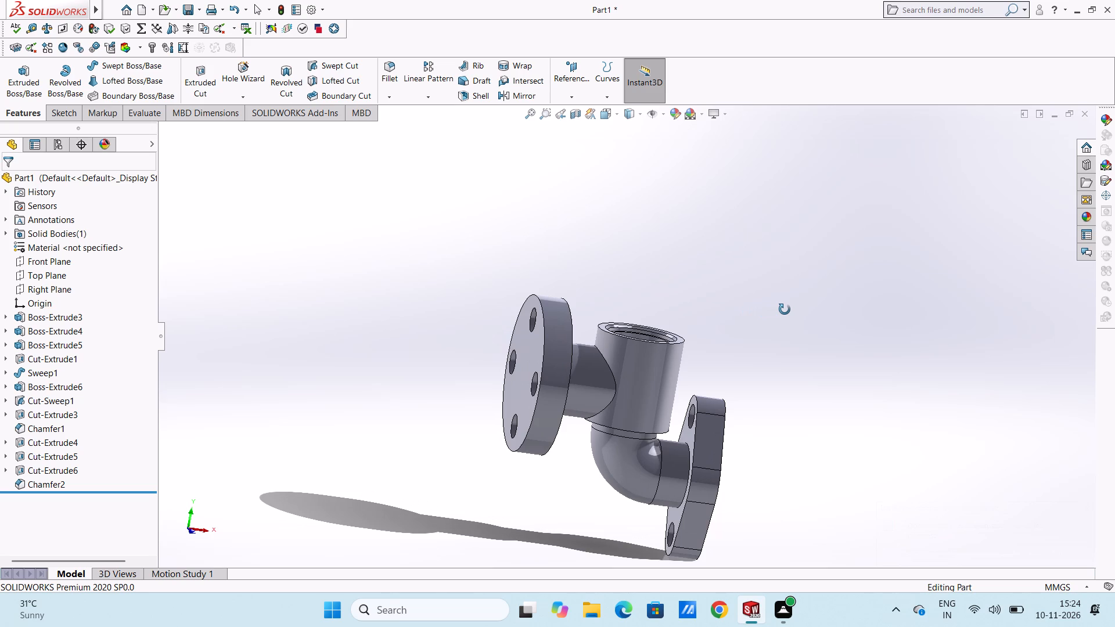
{"action": "middle_click_drag", "start_coordinate": [785, 309], "coordinate": [757, 411]}
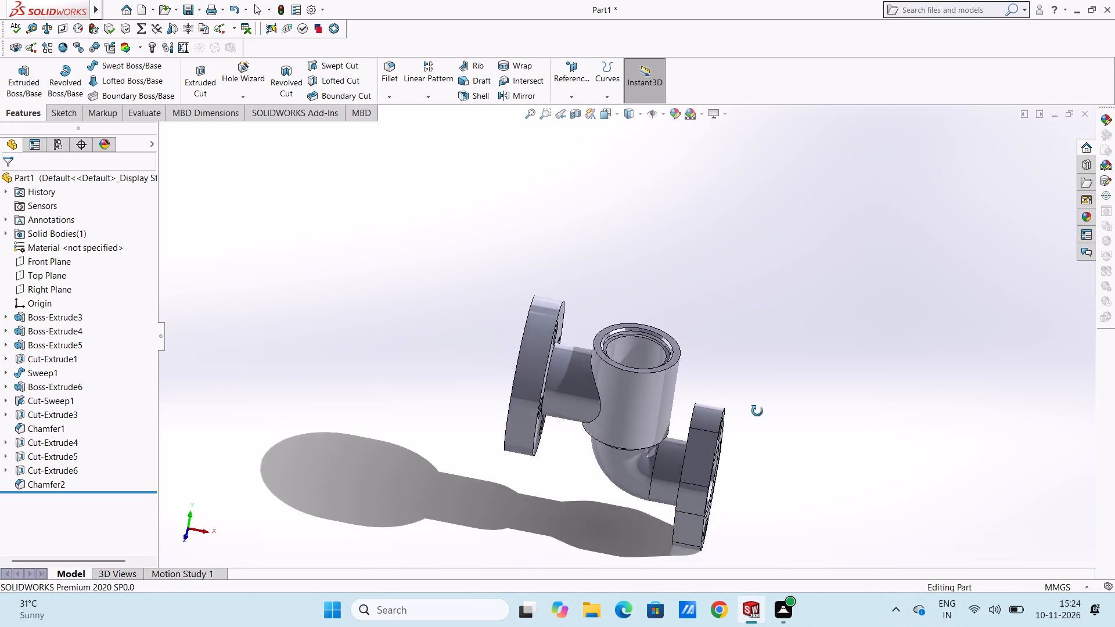
{"action": "middle_click_drag", "start_coordinate": [757, 411], "coordinate": [751, 525]}
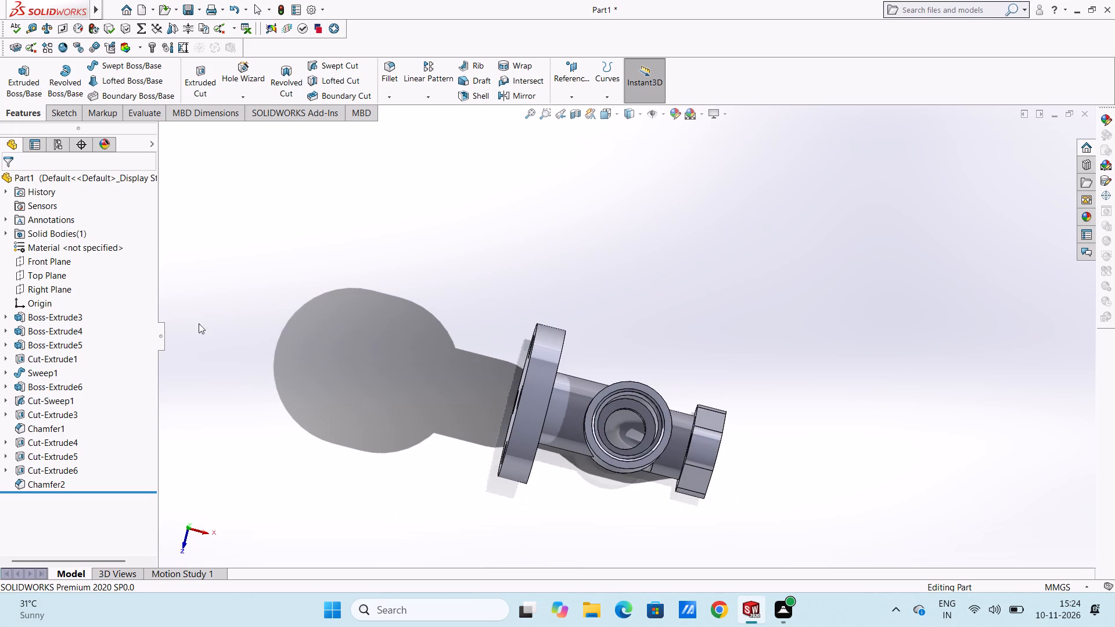
Start a new sketch on the Right Plane.
{"action": "left_click", "coordinate": [58, 289]}
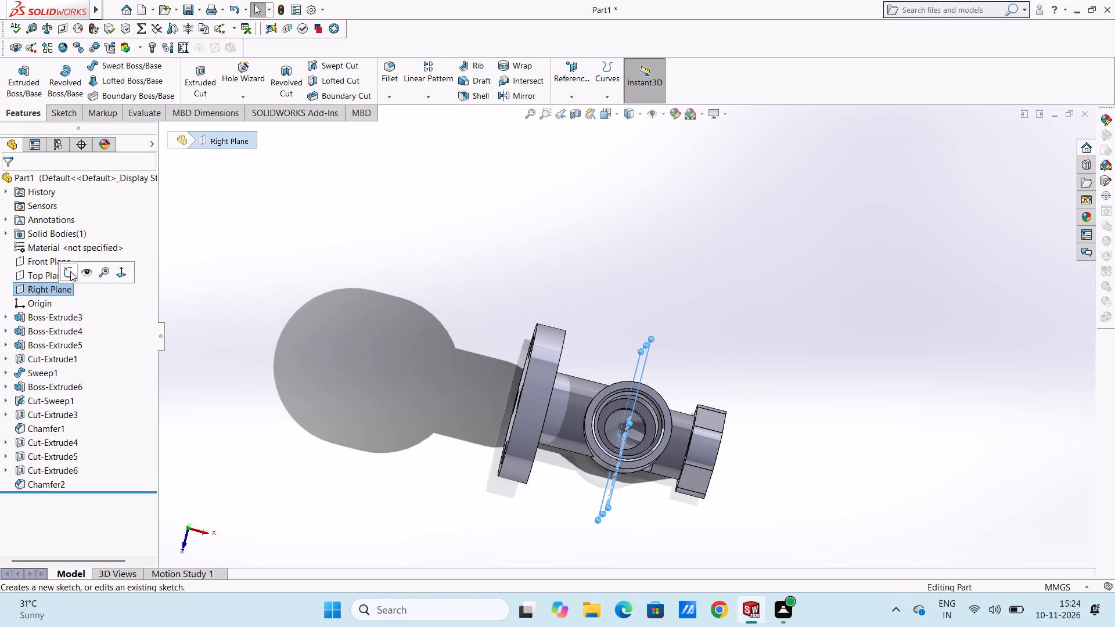
{"action": "left_click", "coordinate": [70, 271]}
{"action": "left_click", "coordinate": [357, 278]}
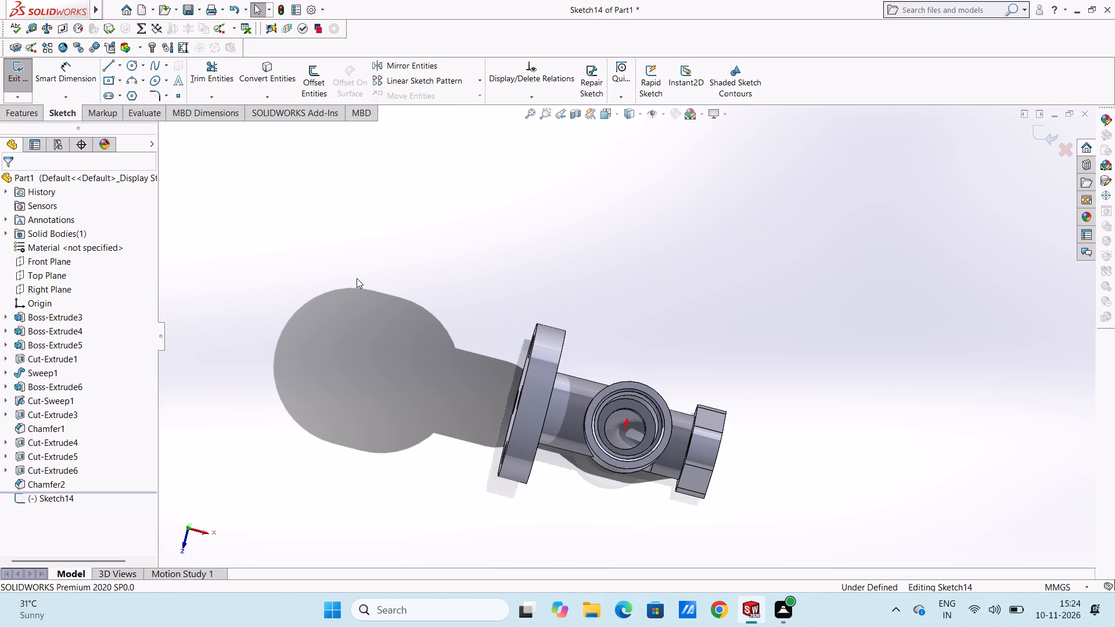
{"action": "key", "text": "ctrl+3"}
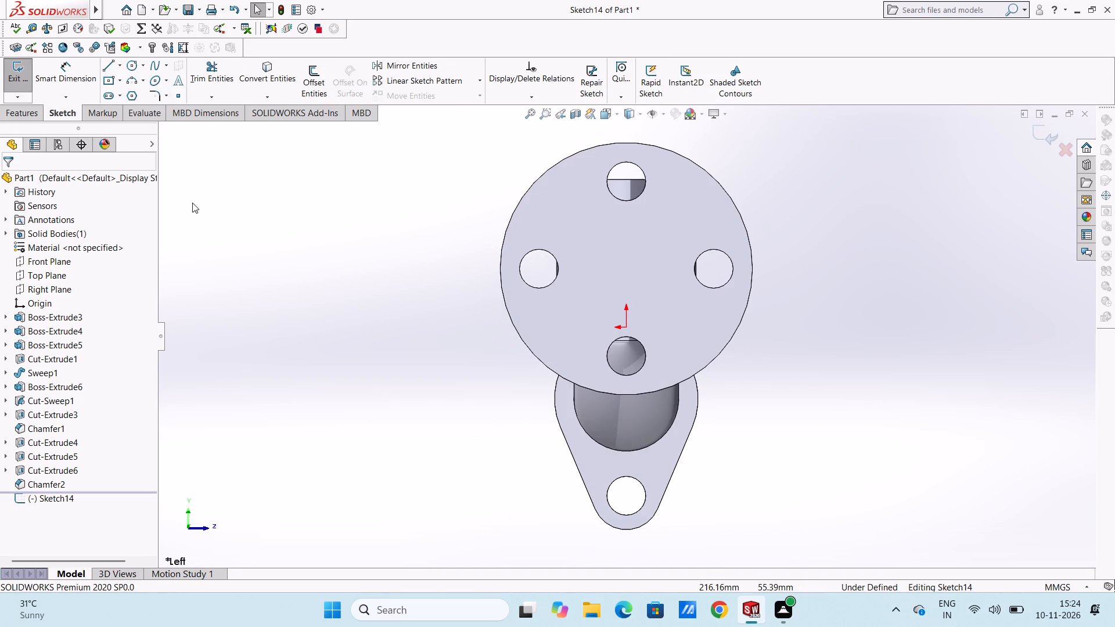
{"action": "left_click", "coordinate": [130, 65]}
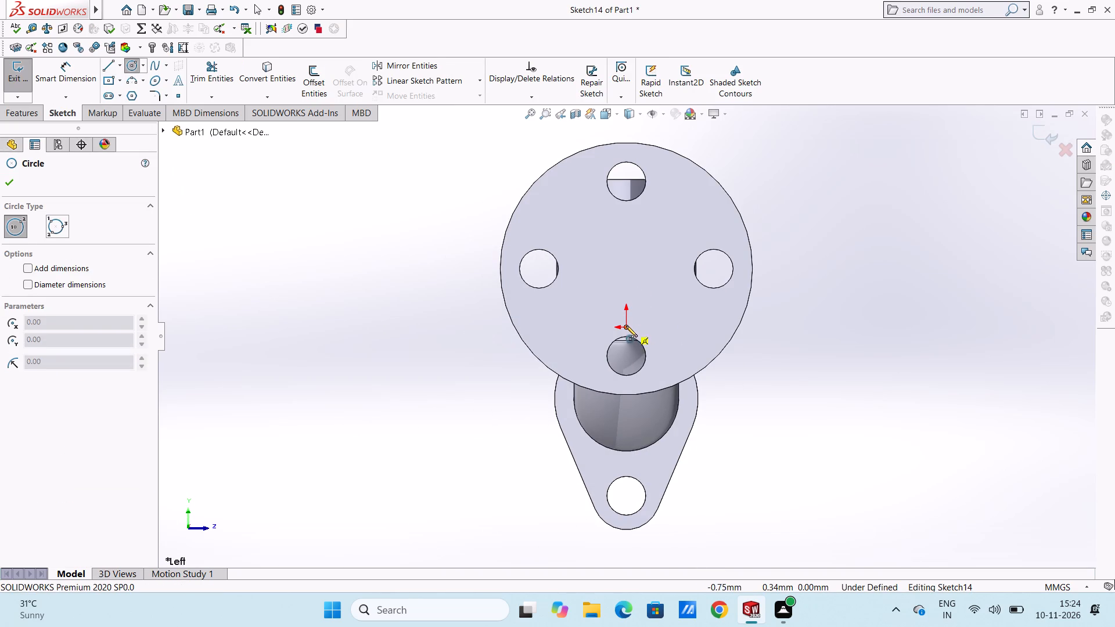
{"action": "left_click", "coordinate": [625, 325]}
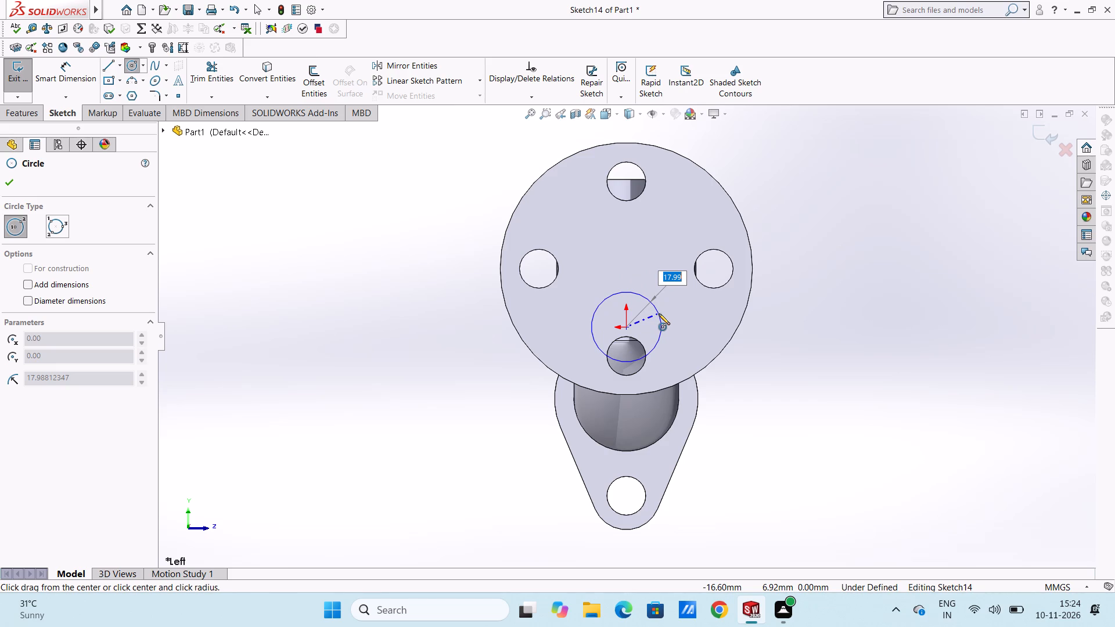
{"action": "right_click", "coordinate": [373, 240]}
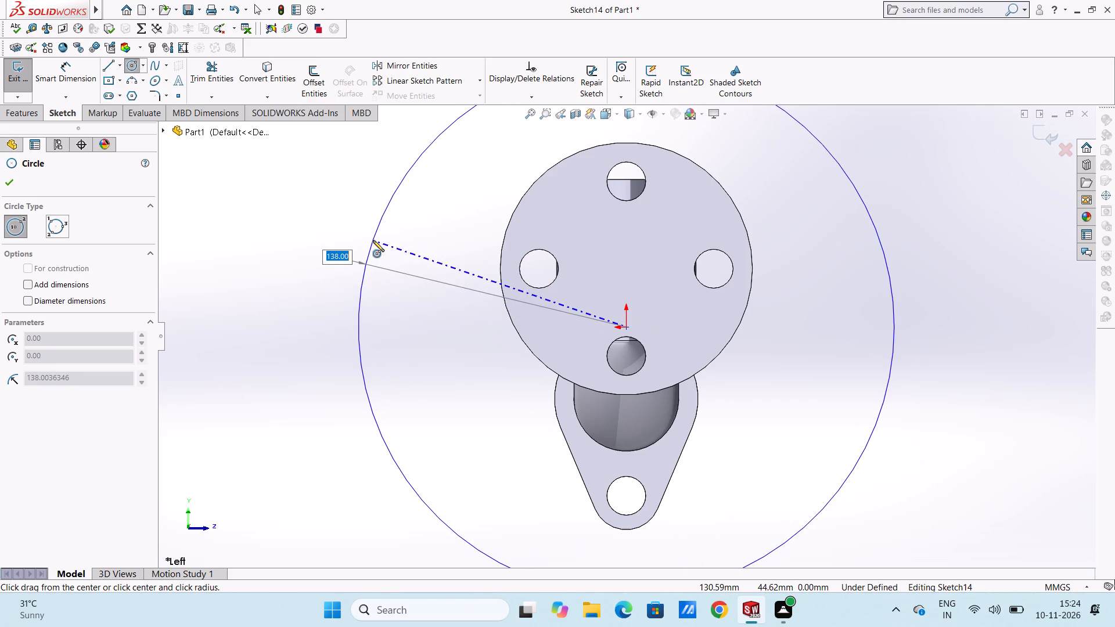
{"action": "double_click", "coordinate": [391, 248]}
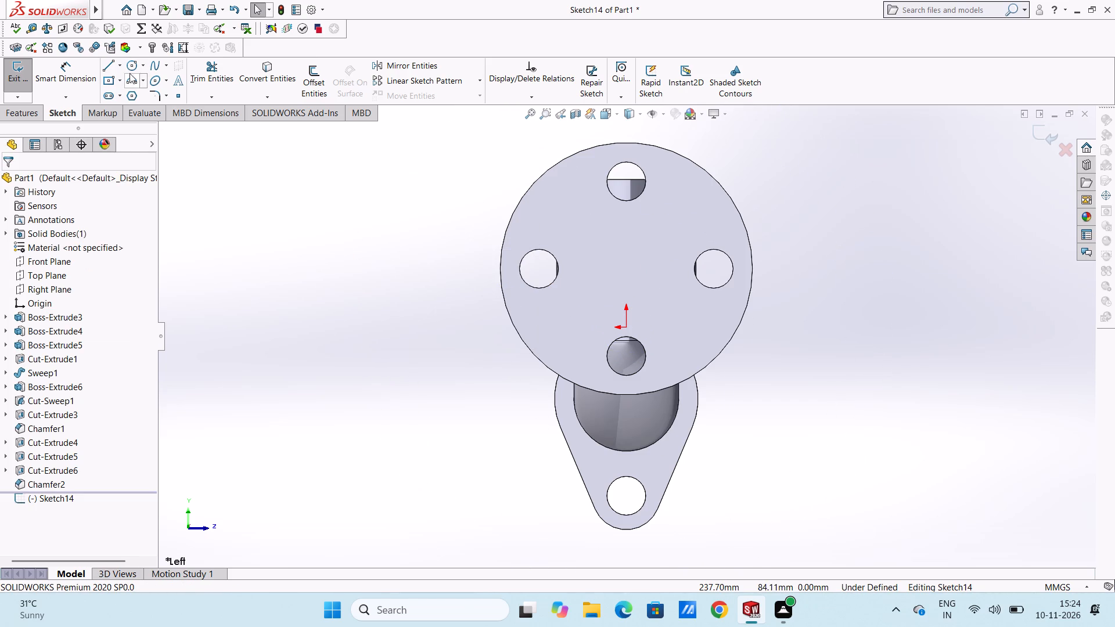
Sketch a circle of about 26 mm radius centred on the axis of the round four-hole flange.
{"action": "left_click", "coordinate": [125, 65]}
{"action": "scroll", "coordinate": [653, 207], "scroll_direction": "up", "scroll_amount": 3}
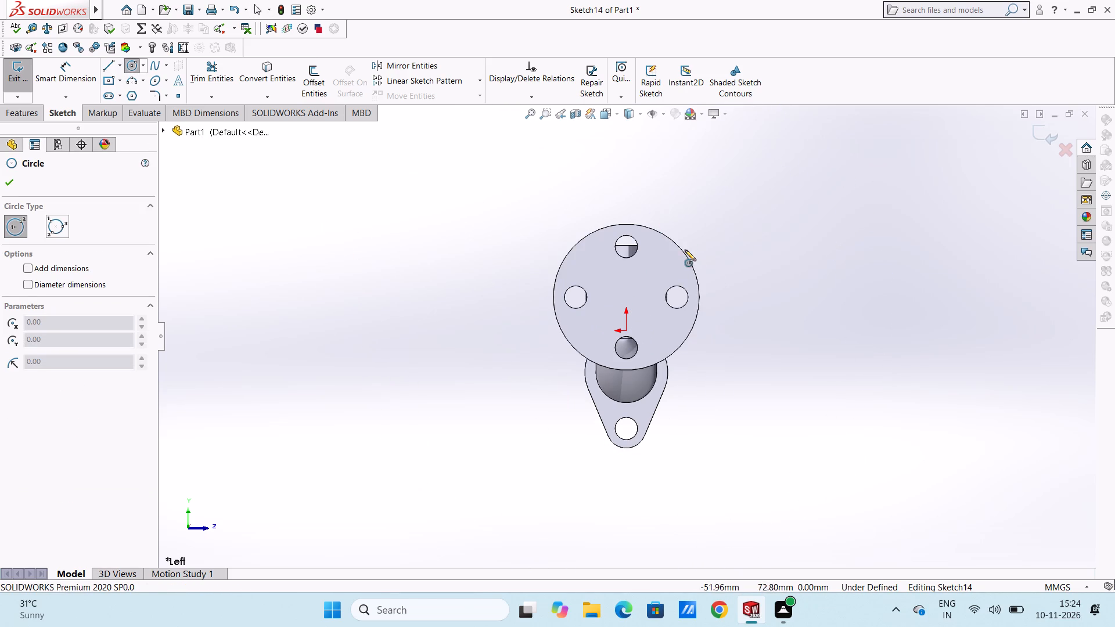
{"action": "middle_click", "coordinate": [811, 273]}
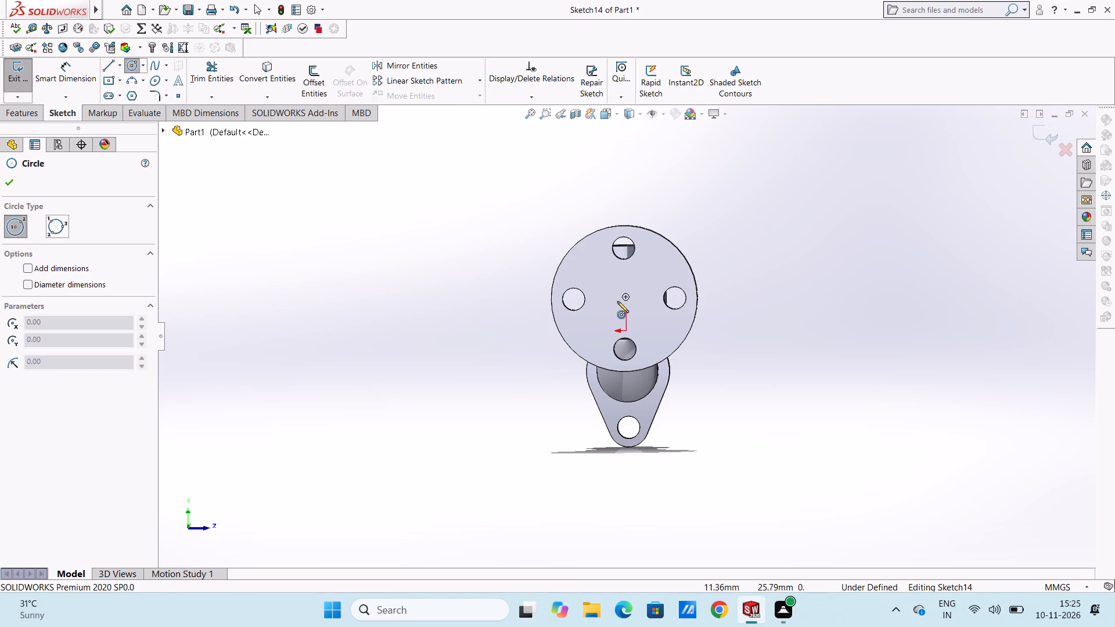
{"action": "left_click", "coordinate": [625, 297]}
{"action": "left_click", "coordinate": [646, 318]}
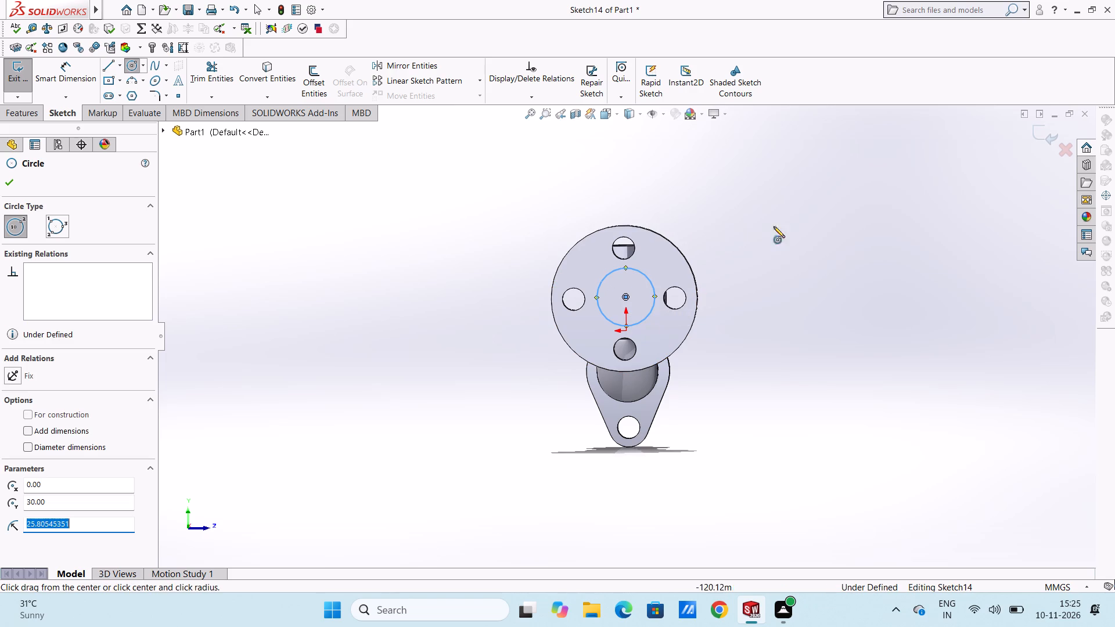
{"action": "right_click", "coordinate": [792, 206]}
{"action": "left_click", "coordinate": [821, 219]}
{"action": "left_click", "coordinate": [778, 236]}
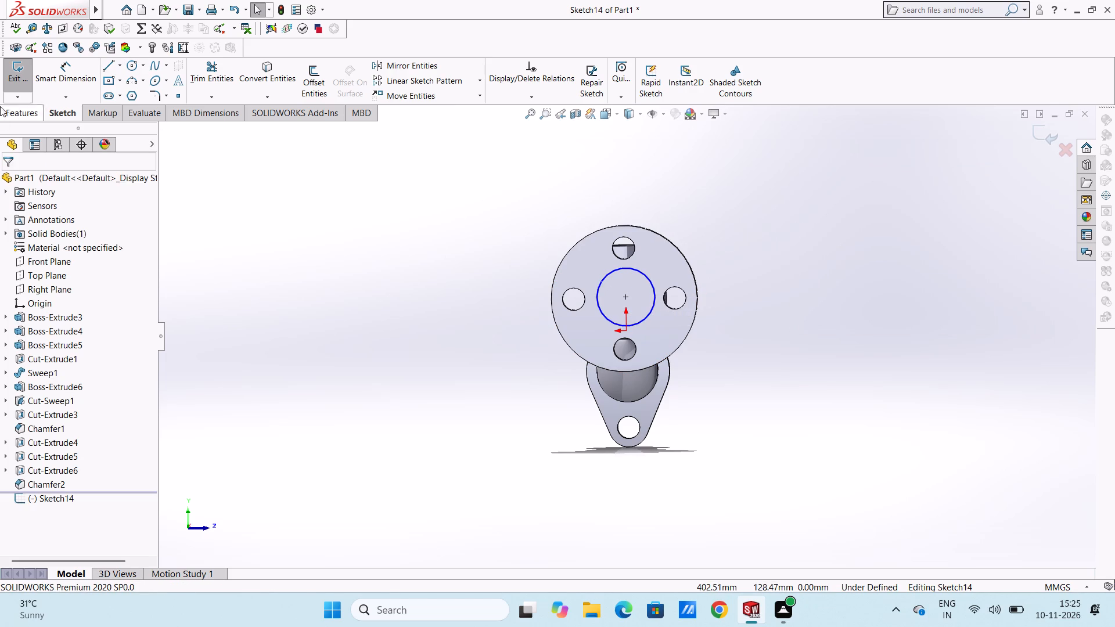
Dimension the new circle's diameter to 50 mm.
{"action": "left_click", "coordinate": [80, 74]}
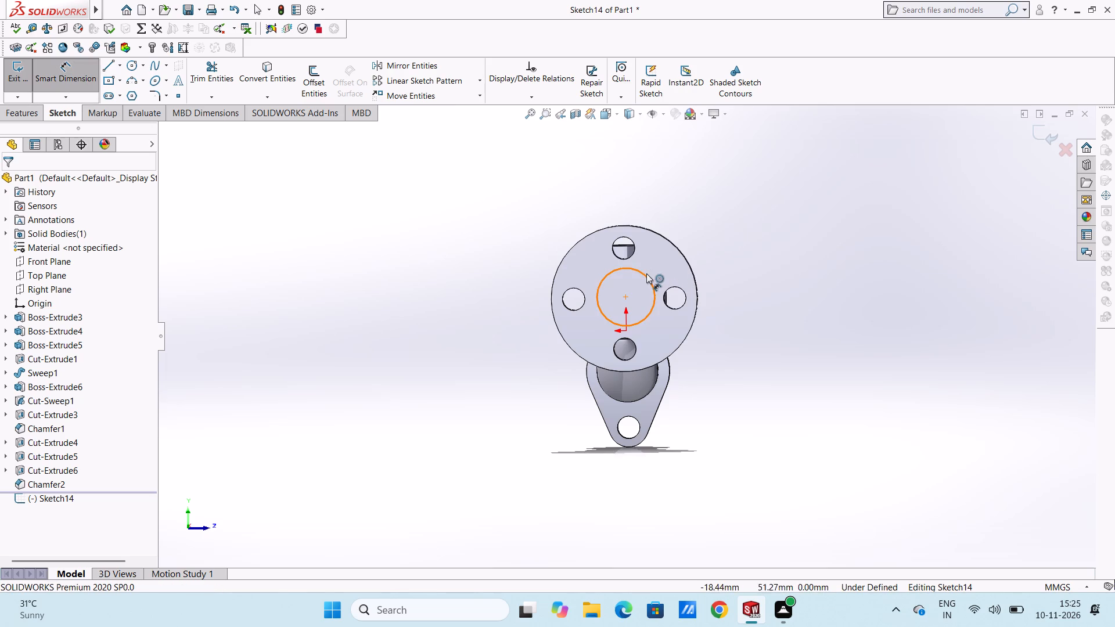
{"action": "left_click", "coordinate": [646, 275]}
{"action": "left_click", "coordinate": [893, 224]}
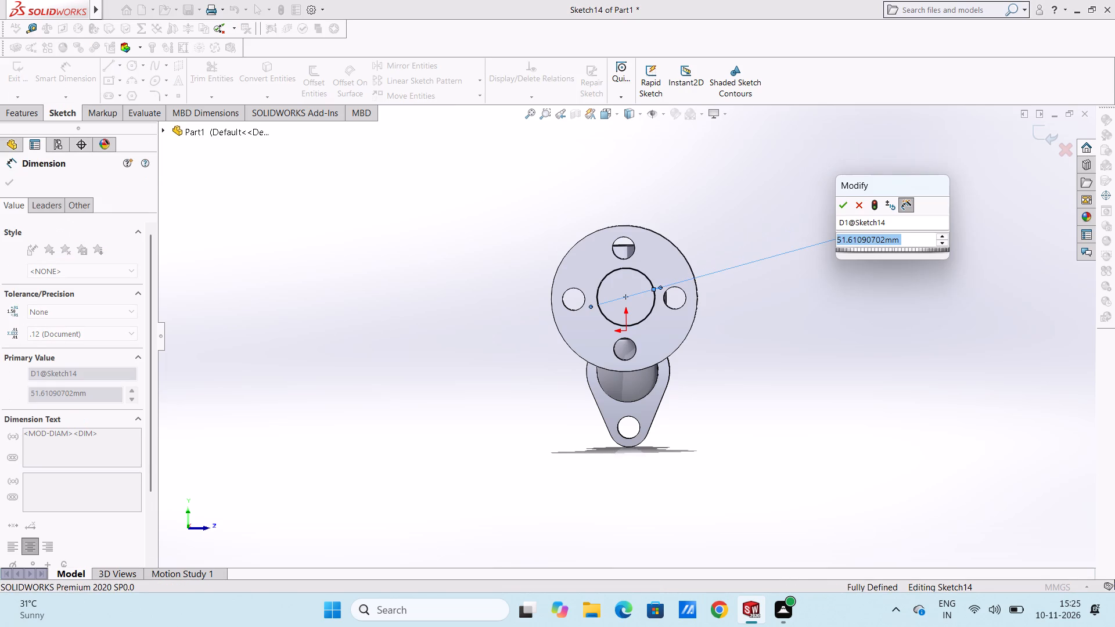
{"action": "type", "text": "50"}
{"action": "key", "text": "Return"}
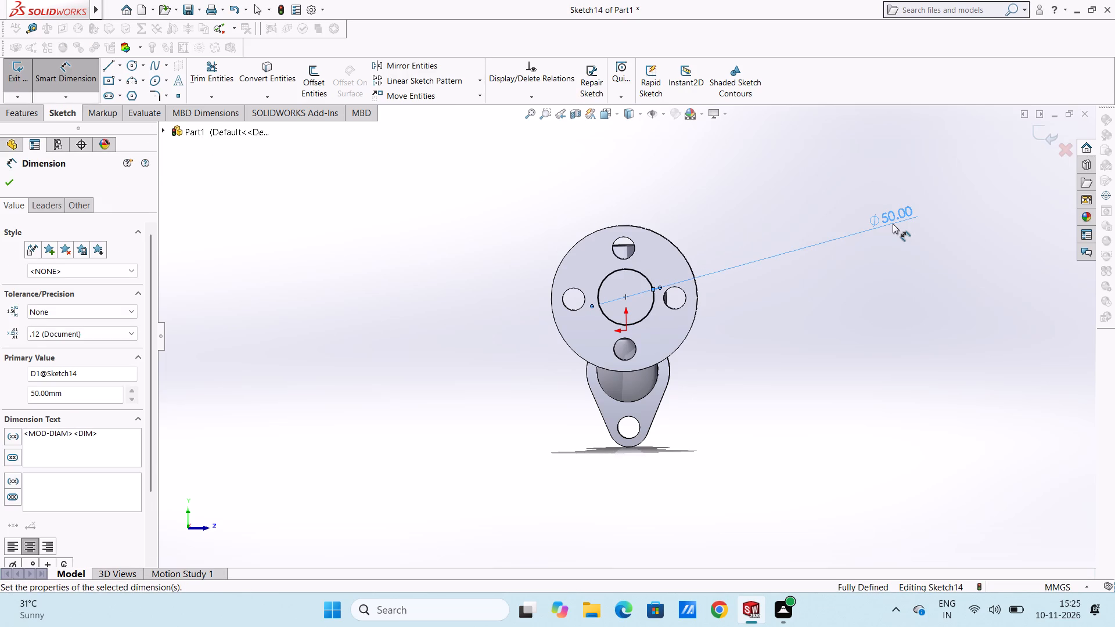
{"action": "left_click", "coordinate": [754, 240]}
Cut-extrude the 50 mm circle Through All from the sketch plane to bore the horizontal branch and the round flange.
{"action": "middle_click_drag", "start_coordinate": [761, 226], "coordinate": [649, 233]}
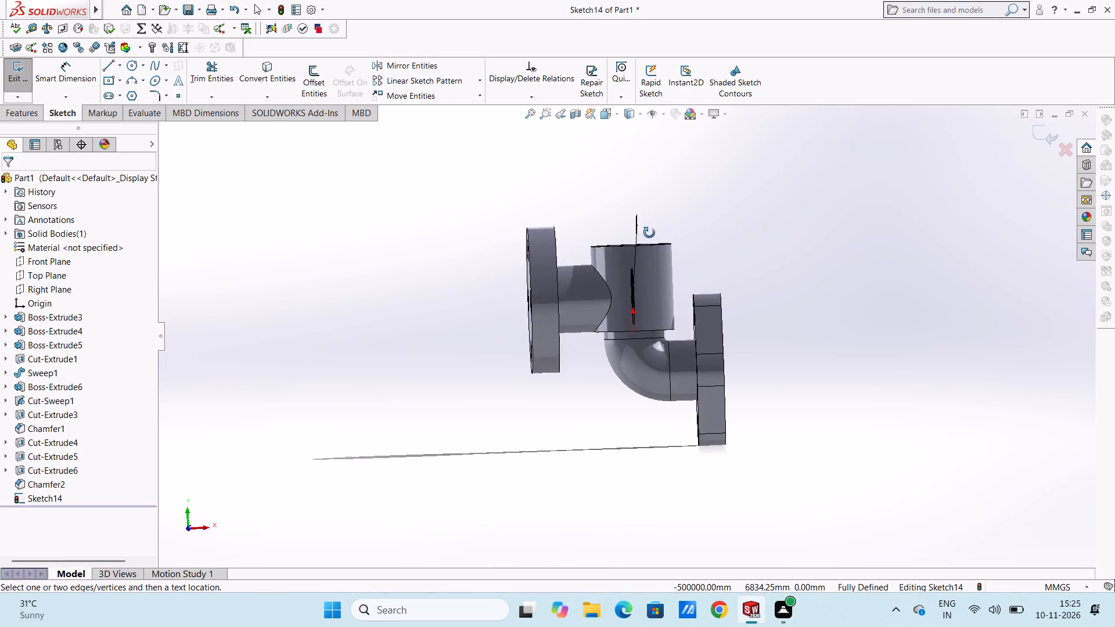
{"action": "middle_click_drag", "start_coordinate": [649, 233], "coordinate": [635, 244]}
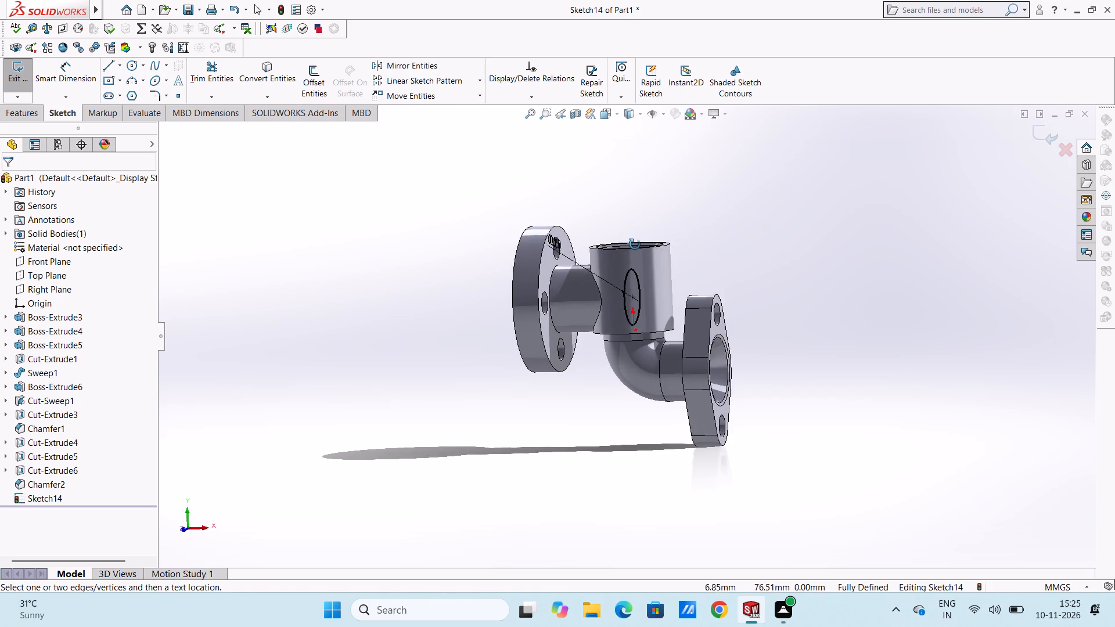
{"action": "middle_click_drag", "start_coordinate": [635, 244], "coordinate": [639, 242]}
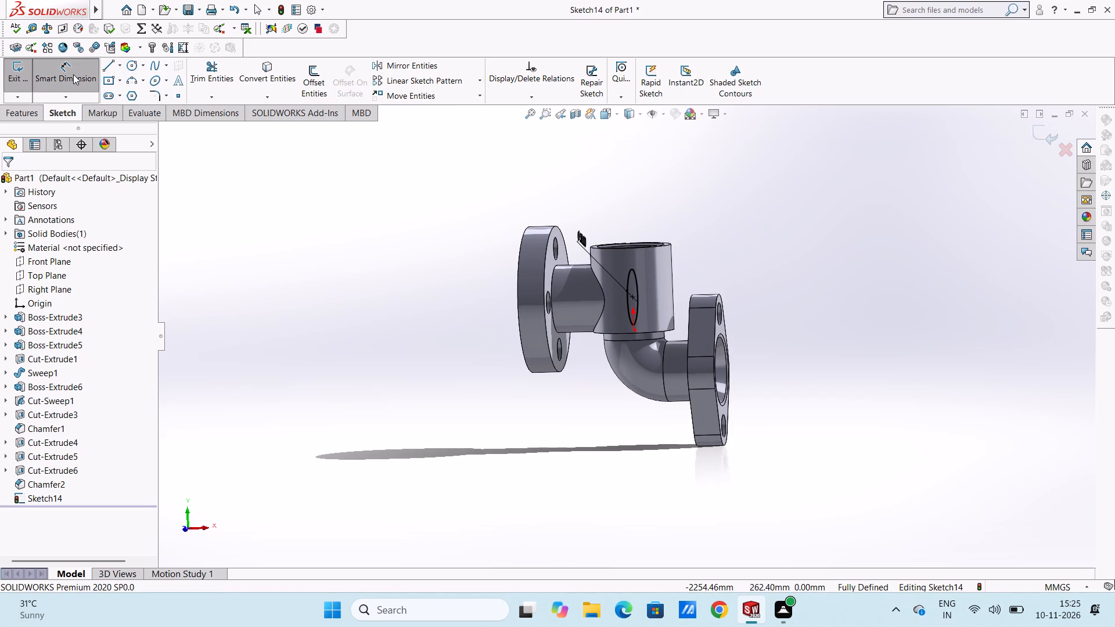
{"action": "left_click", "coordinate": [73, 74]}
{"action": "left_click", "coordinate": [33, 111]}
{"action": "left_click", "coordinate": [186, 78]}
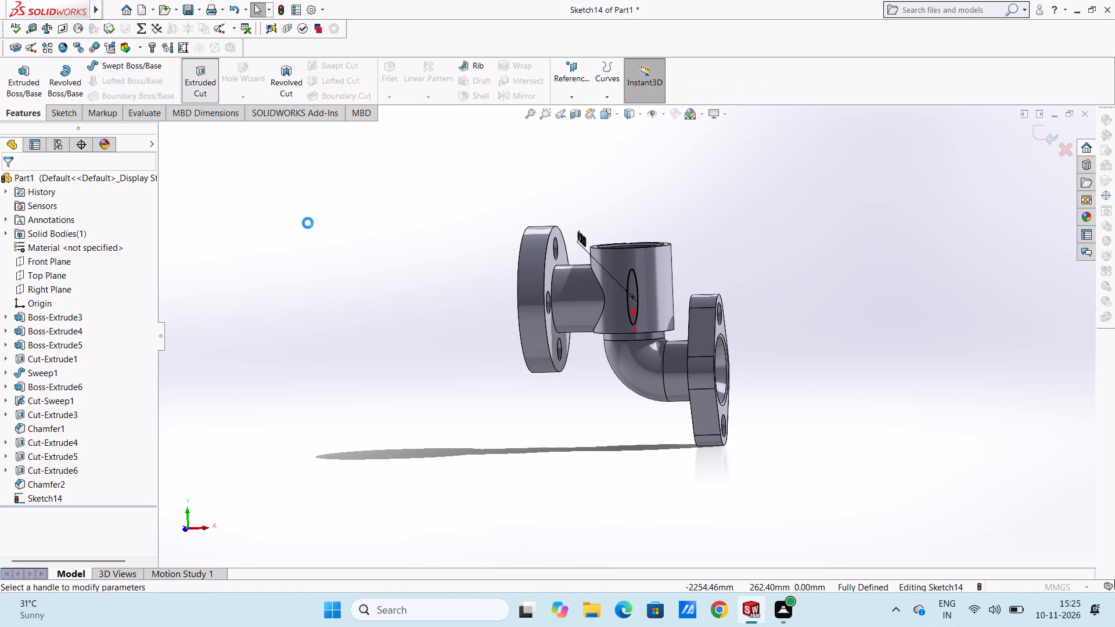
{"action": "left_click", "coordinate": [66, 256]}
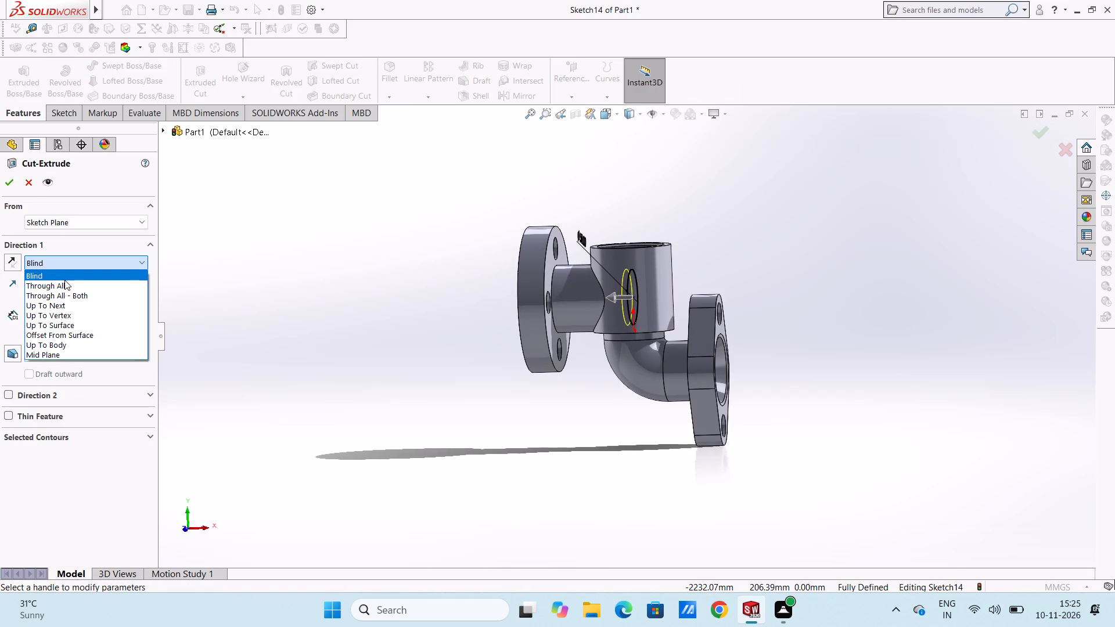
{"action": "left_click", "coordinate": [66, 281]}
{"action": "left_click", "coordinate": [9, 182]}
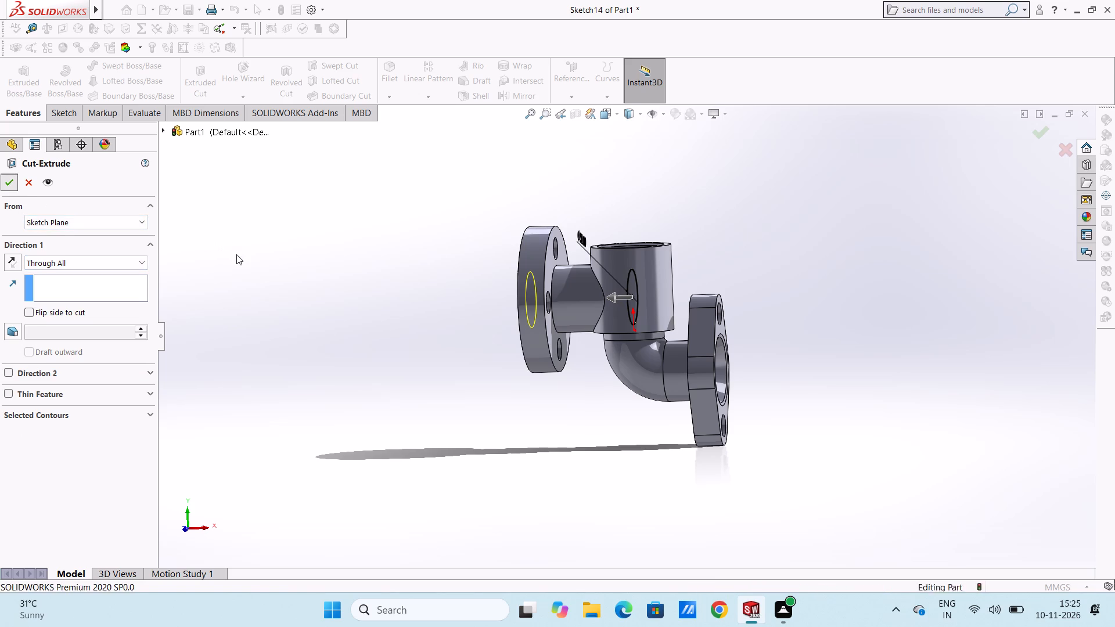
{"action": "left_click", "coordinate": [236, 255]}
Examine the new bore through the round flange and into the vertical cylinder from several angles.
{"action": "middle_click_drag", "start_coordinate": [317, 258], "coordinate": [449, 279]}
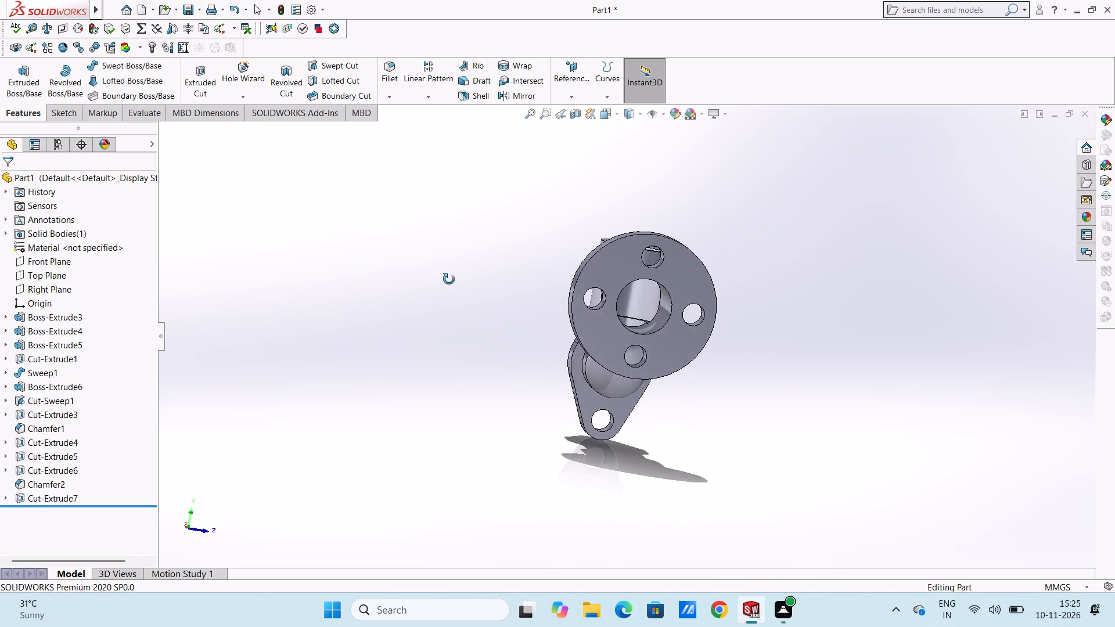
{"action": "middle_click_drag", "start_coordinate": [449, 279], "coordinate": [398, 477]}
{"action": "middle_click_drag", "start_coordinate": [473, 306], "coordinate": [449, 326]}
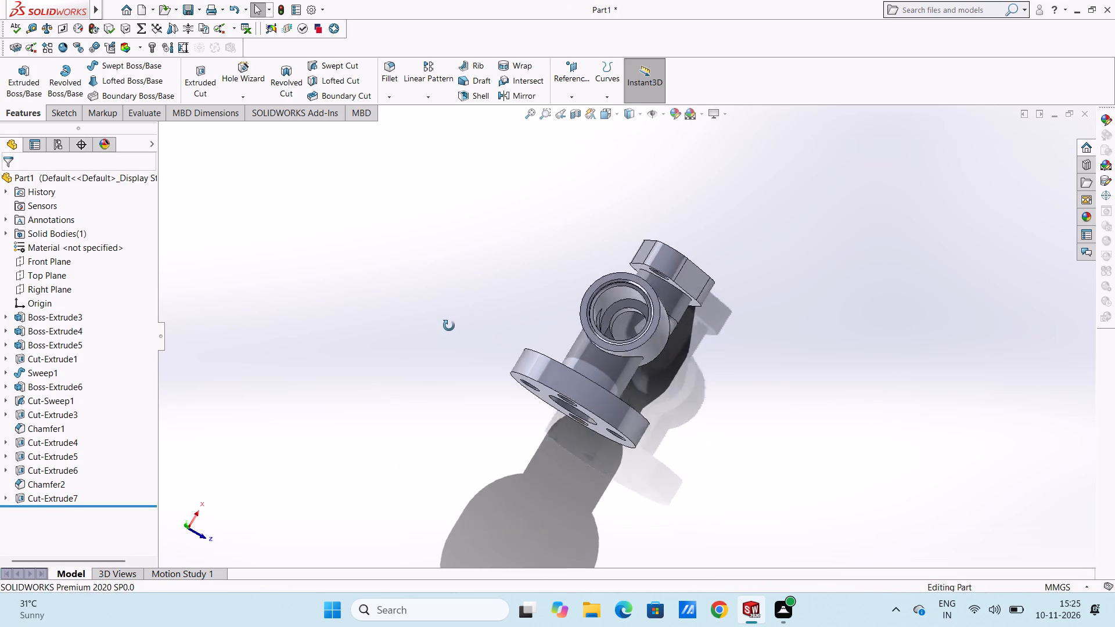
{"action": "middle_click_drag", "start_coordinate": [449, 326], "coordinate": [509, 358]}
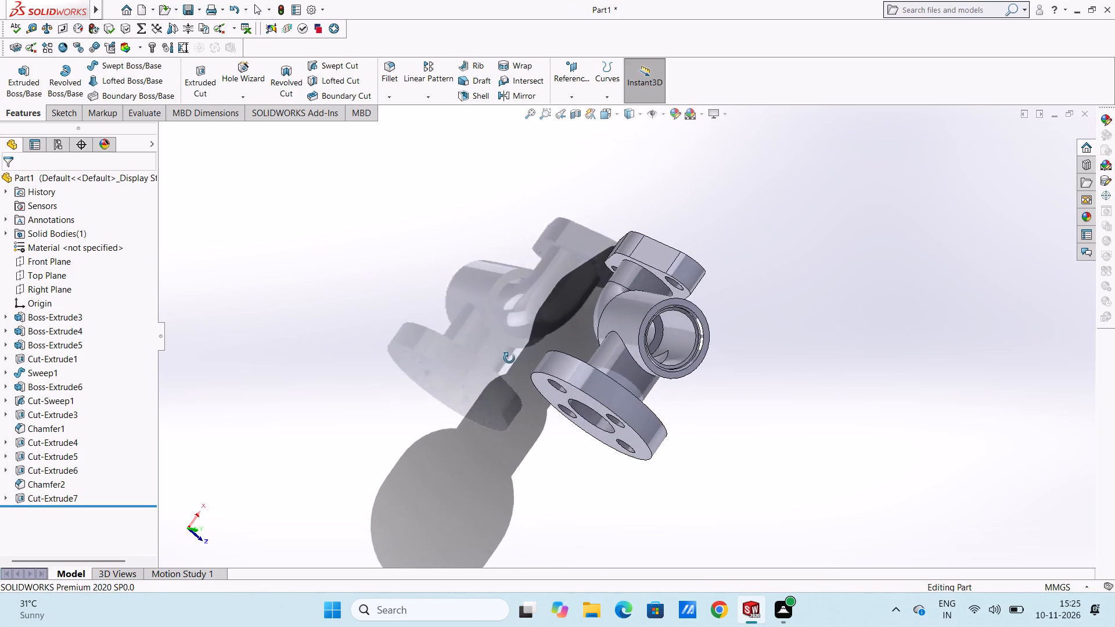
{"action": "middle_click_drag", "start_coordinate": [509, 358], "coordinate": [458, 273]}
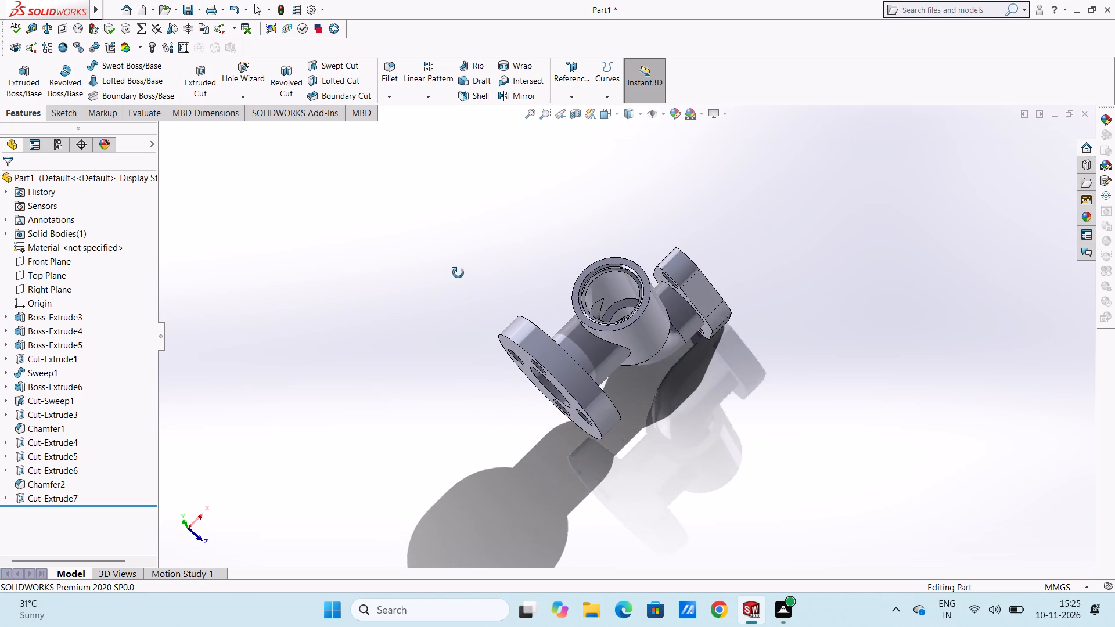
{"action": "middle_click_drag", "start_coordinate": [458, 273], "coordinate": [492, 373]}
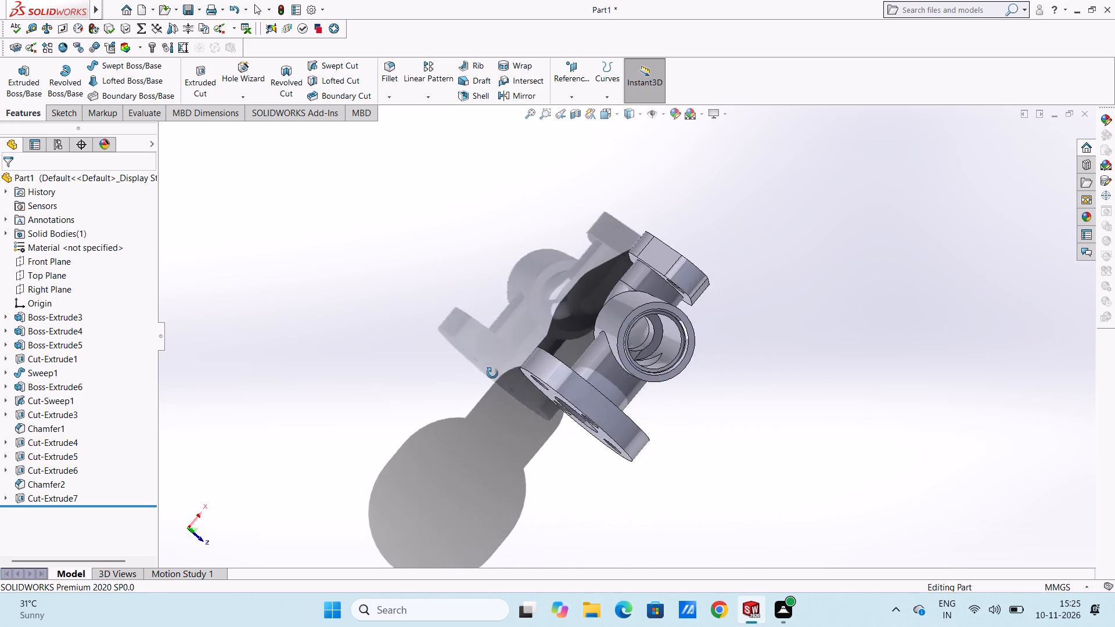
{"action": "middle_click_drag", "start_coordinate": [492, 373], "coordinate": [489, 218]}
{"action": "middle_click_drag", "start_coordinate": [509, 350], "coordinate": [494, 260]}
{"action": "middle_click_drag", "start_coordinate": [481, 340], "coordinate": [493, 279]}
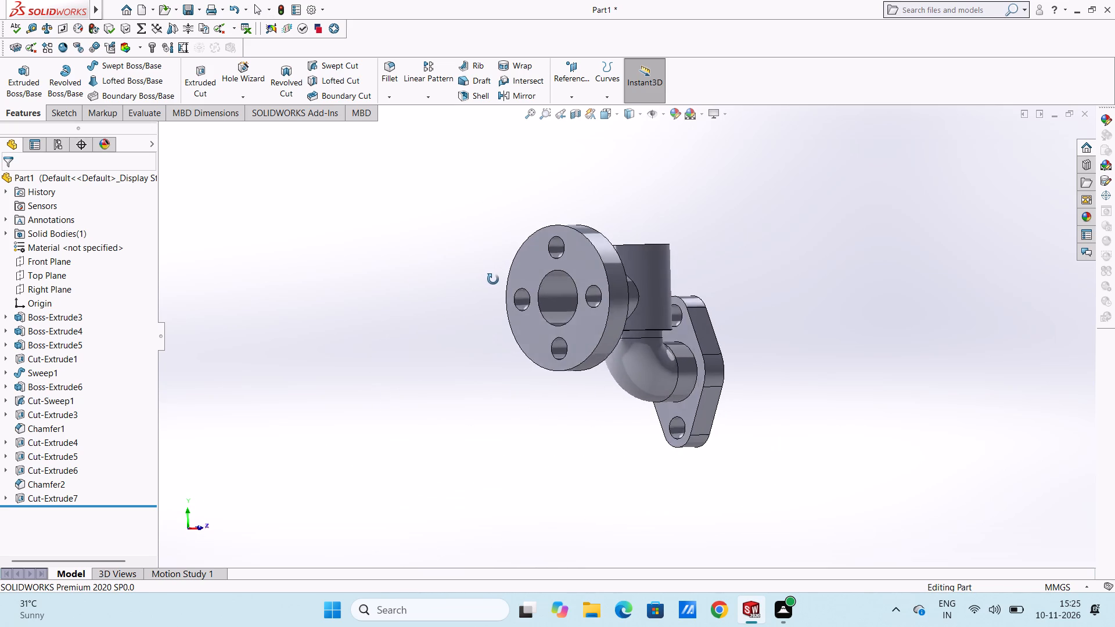
{"action": "middle_click_drag", "start_coordinate": [493, 279], "coordinate": [378, 273]}
{"action": "middle_click_drag", "start_coordinate": [606, 278], "coordinate": [613, 303]}
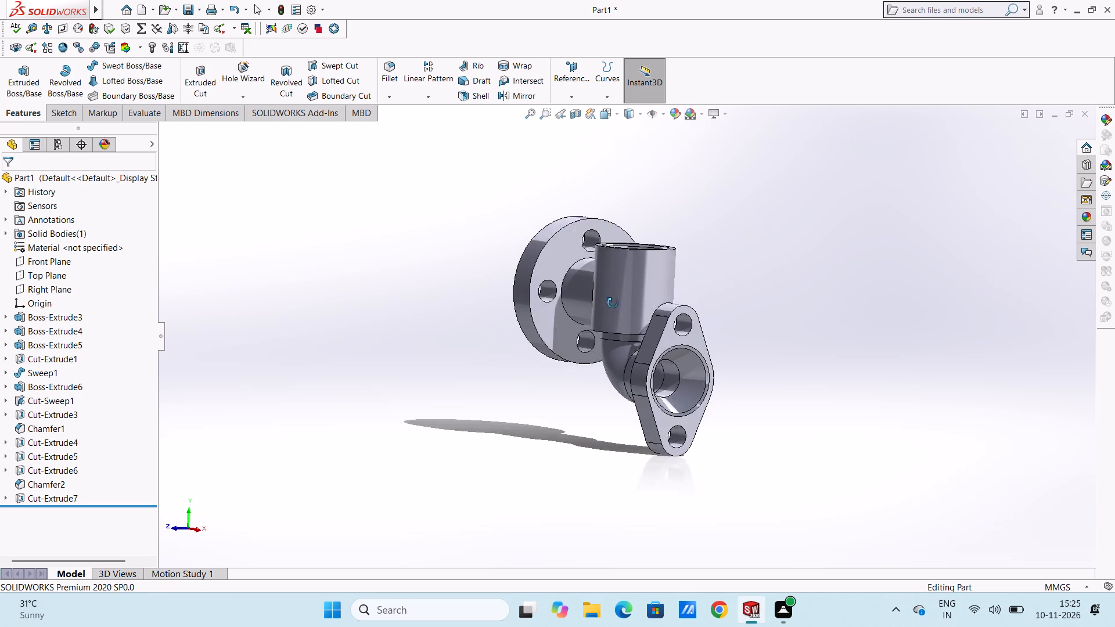
{"action": "middle_click_drag", "start_coordinate": [613, 303], "coordinate": [744, 377]}
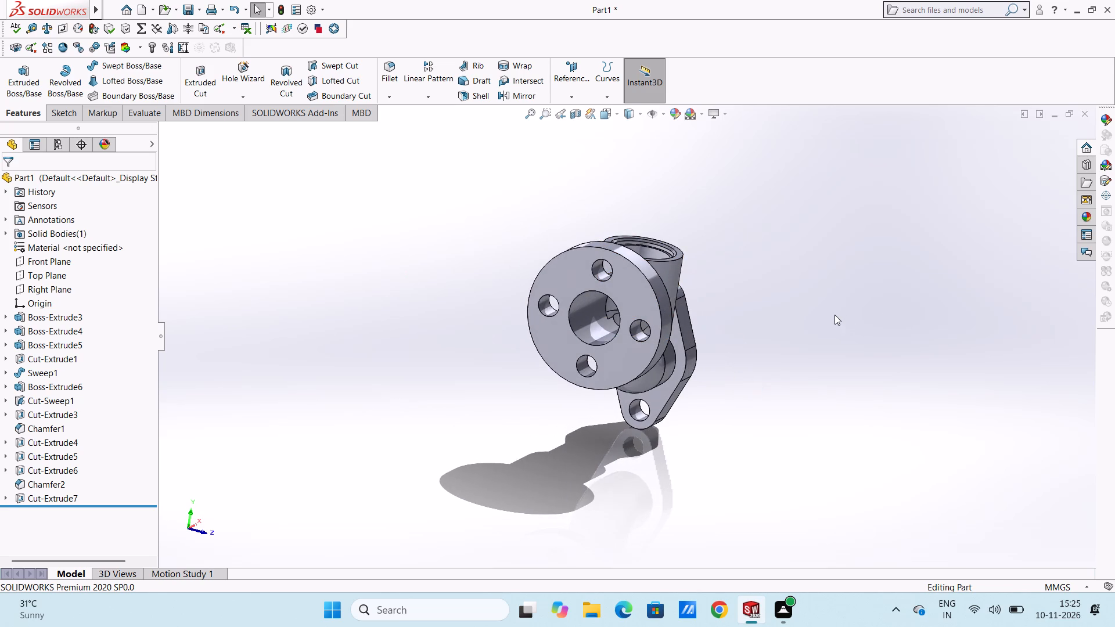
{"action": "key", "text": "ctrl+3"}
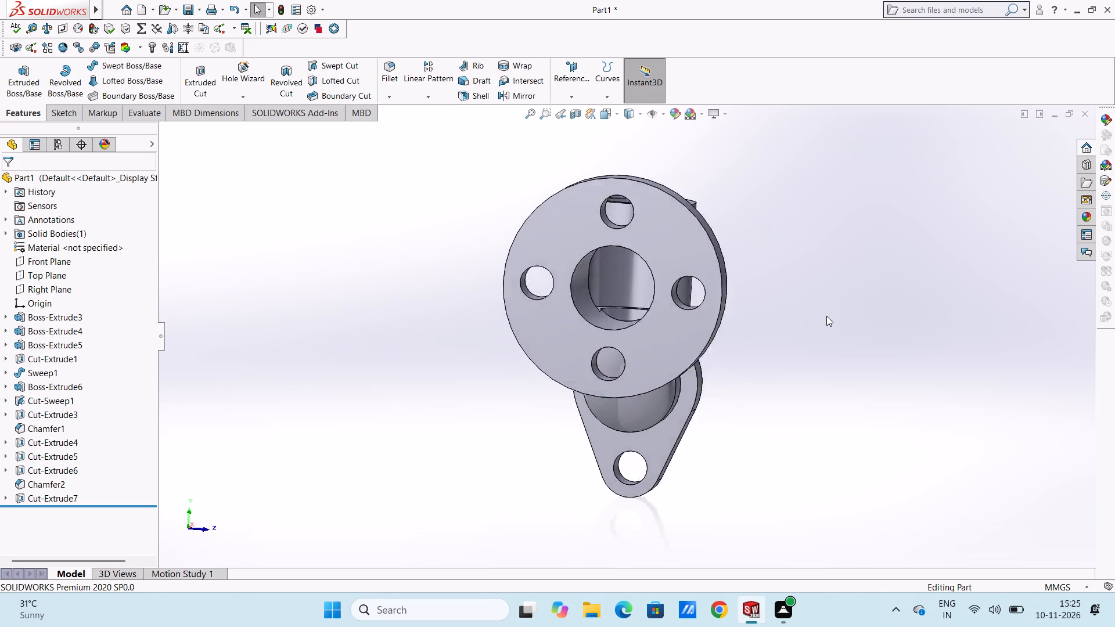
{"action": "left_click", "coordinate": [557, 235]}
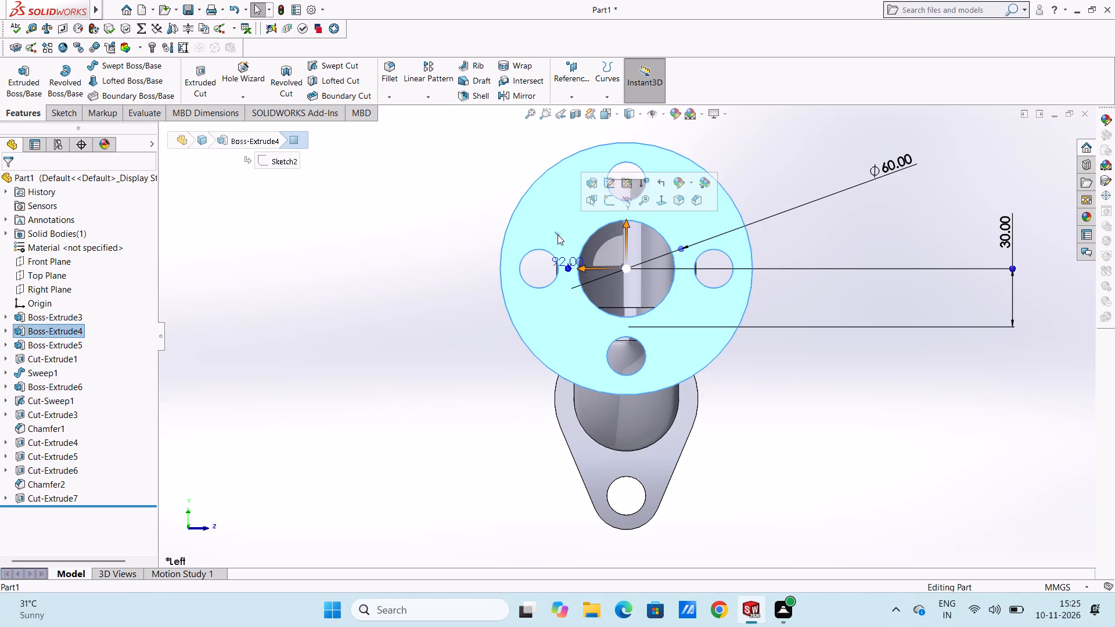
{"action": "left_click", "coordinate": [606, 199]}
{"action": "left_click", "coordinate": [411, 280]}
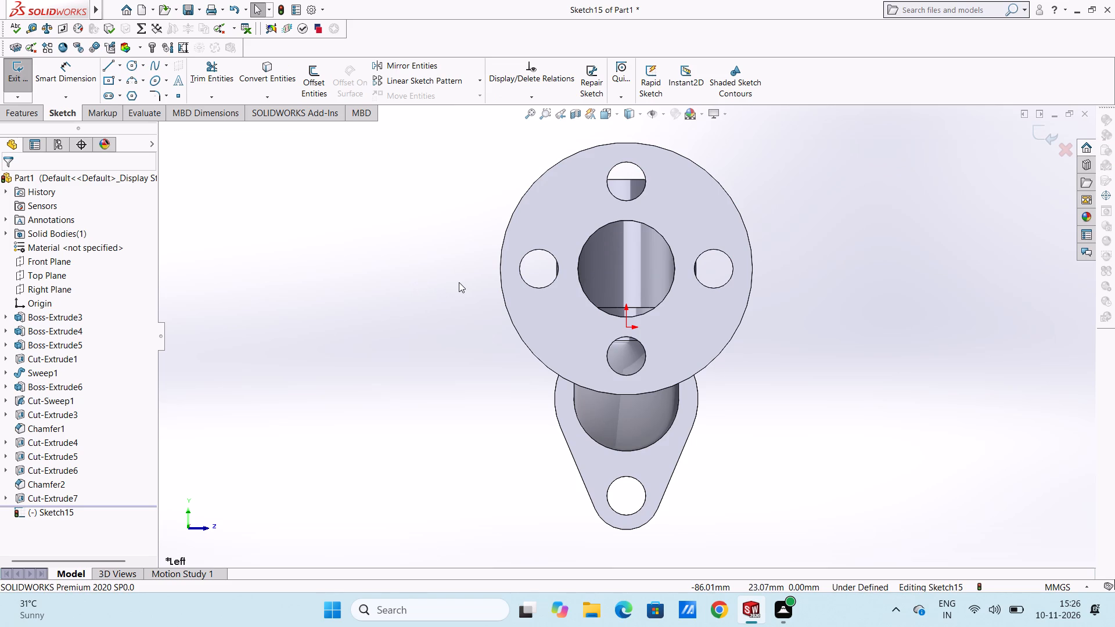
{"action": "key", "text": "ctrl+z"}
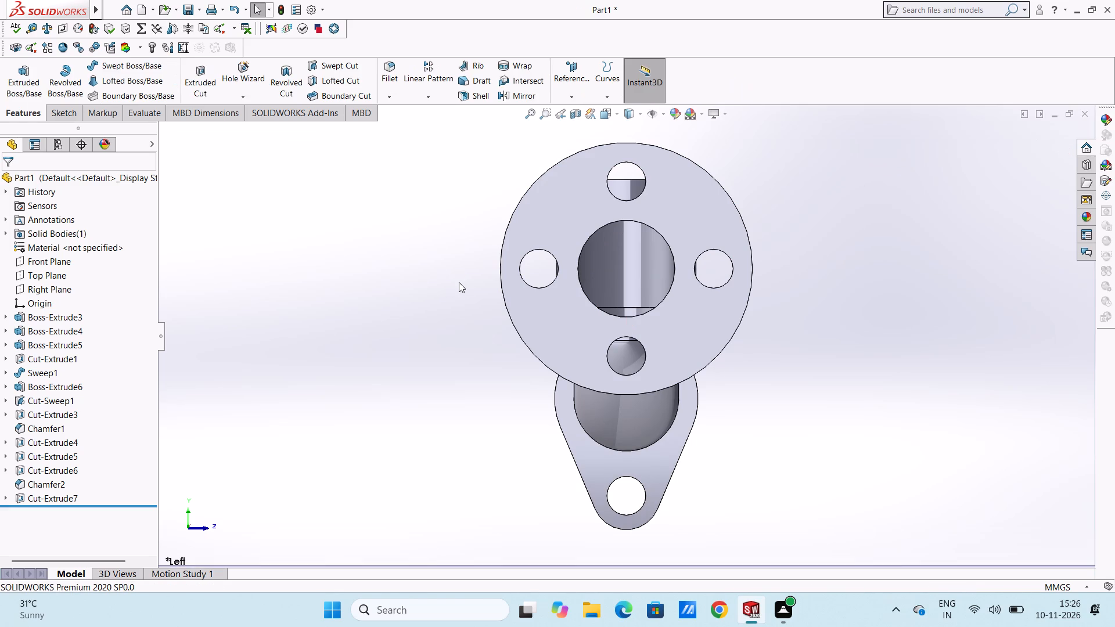
On the round flange's inner face, facing the vertical cylinder, sketch a 25 mm radius circle concentric with the bore.
{"action": "middle_click_drag", "start_coordinate": [823, 279], "coordinate": [641, 291]}
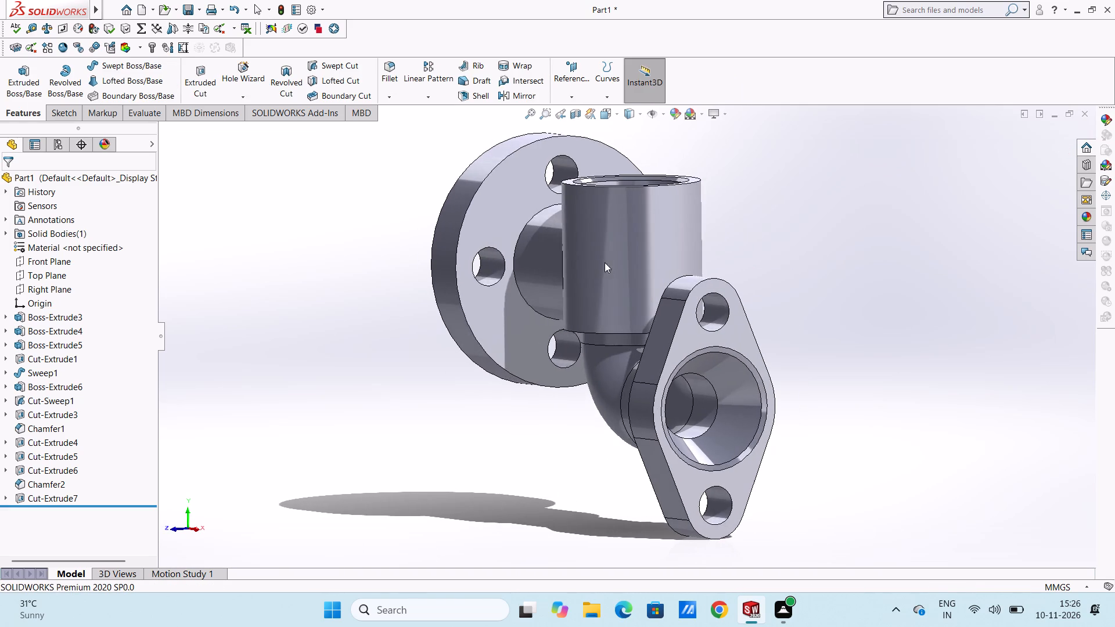
{"action": "left_click", "coordinate": [486, 214]}
{"action": "left_click", "coordinate": [533, 179]}
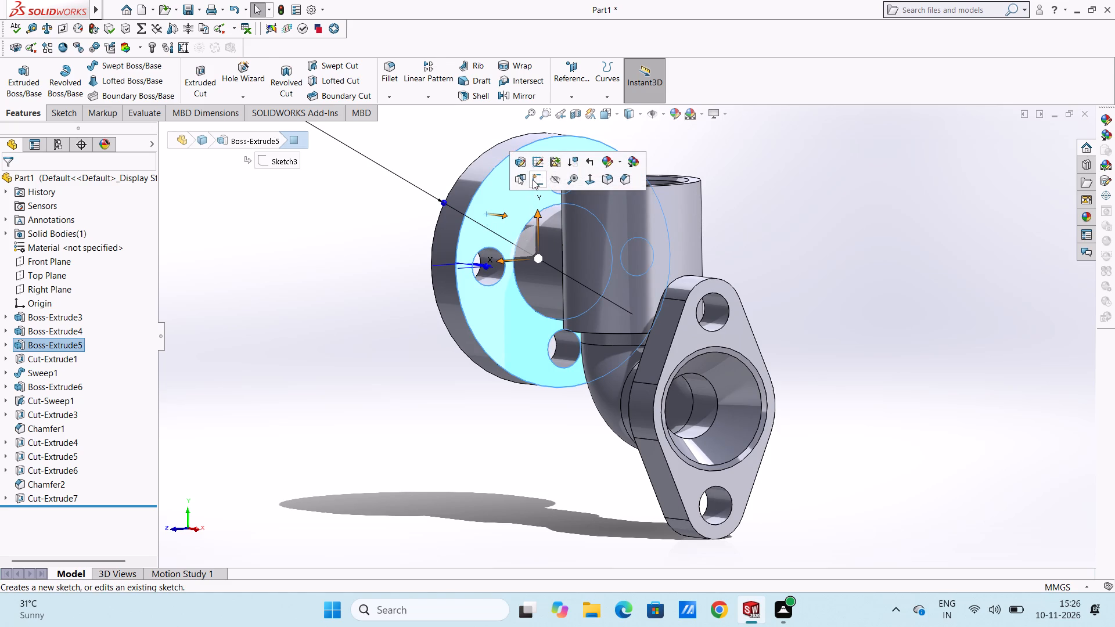
{"action": "left_click", "coordinate": [354, 253]}
{"action": "key", "text": "ctrl+3"}
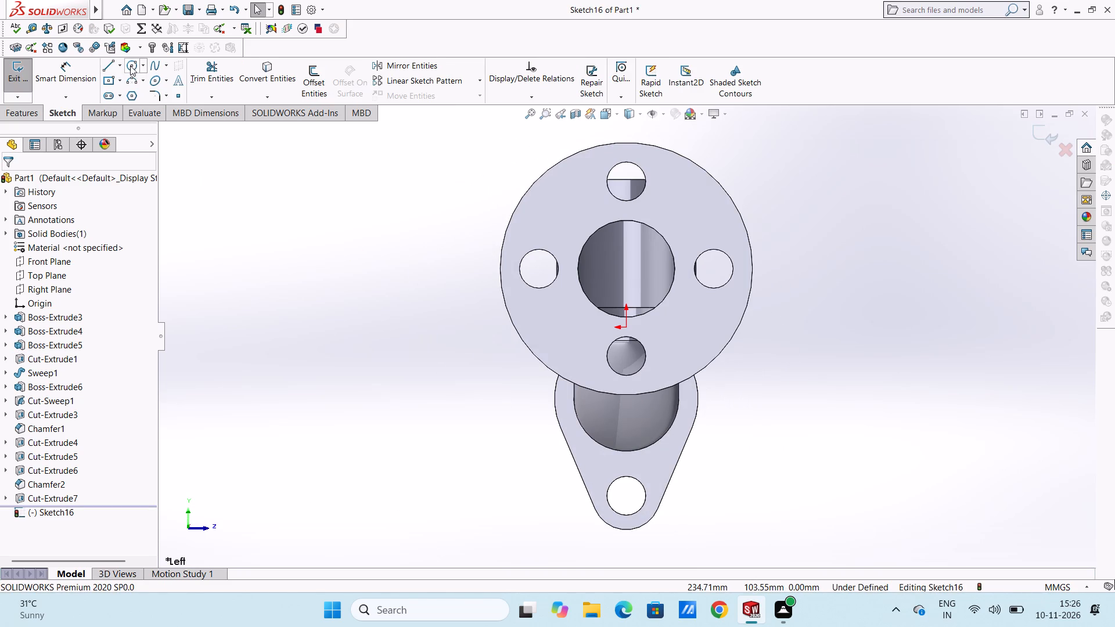
{"action": "left_click", "coordinate": [130, 66]}
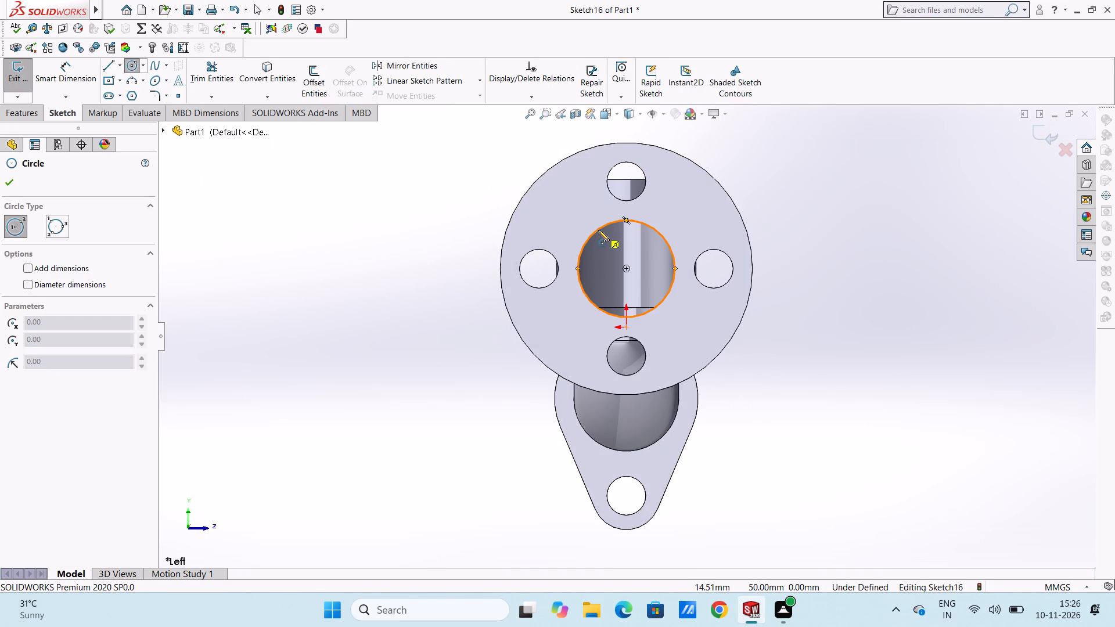
{"action": "left_click", "coordinate": [625, 268]}
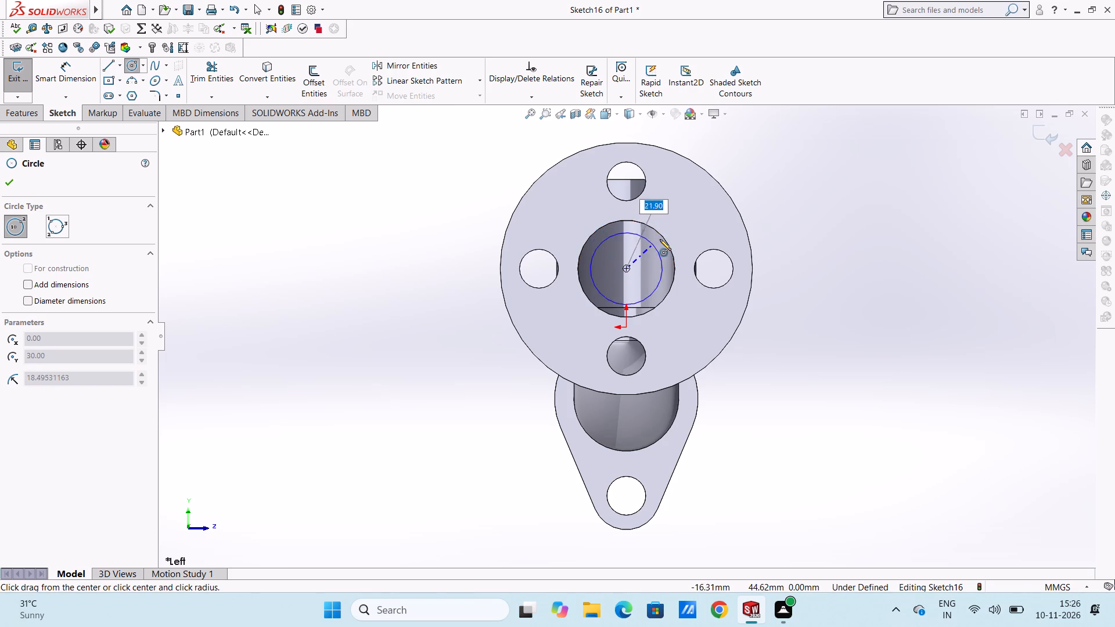
{"action": "left_click", "coordinate": [661, 237]}
{"action": "right_click", "coordinate": [806, 172]}
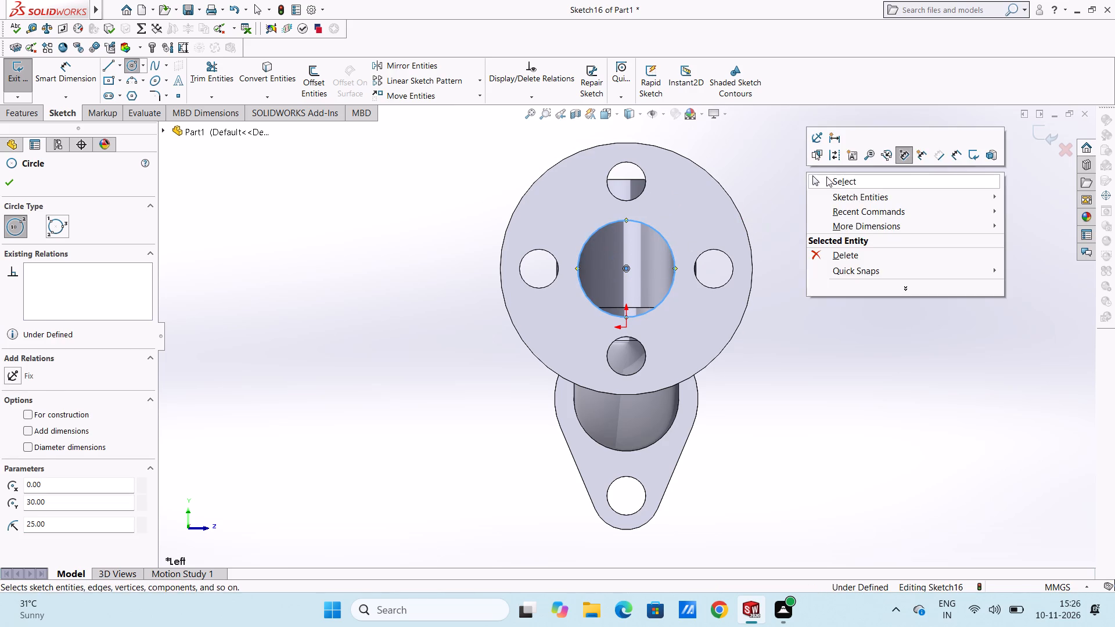
{"action": "left_click", "coordinate": [830, 178]}
{"action": "left_click", "coordinate": [817, 186]}
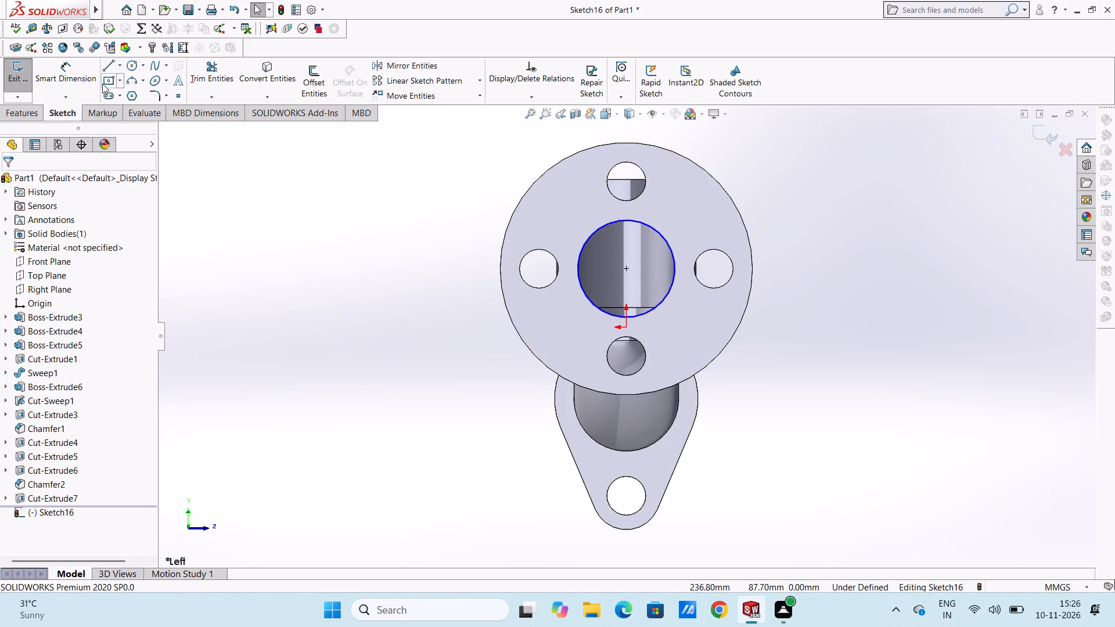
Dimension the diameter of the circle sketched on the round flange's inner face.
{"action": "left_click", "coordinate": [72, 73]}
{"action": "left_click", "coordinate": [589, 238]}
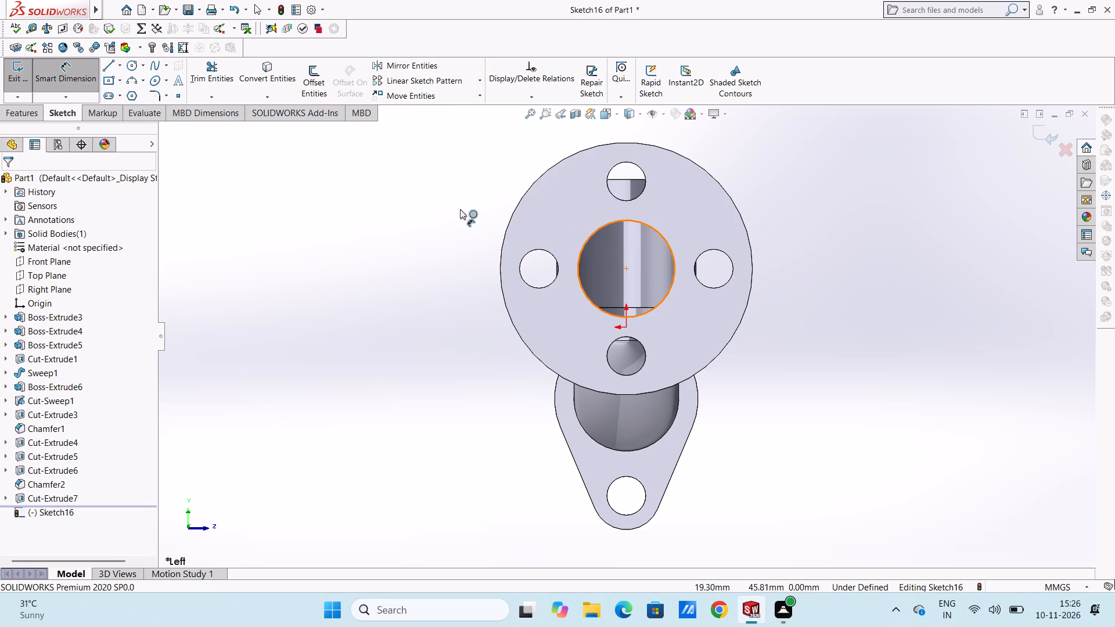
{"action": "left_click", "coordinate": [425, 181]}
{"action": "left_click", "coordinate": [378, 161]}
{"action": "left_click", "coordinate": [365, 183]}
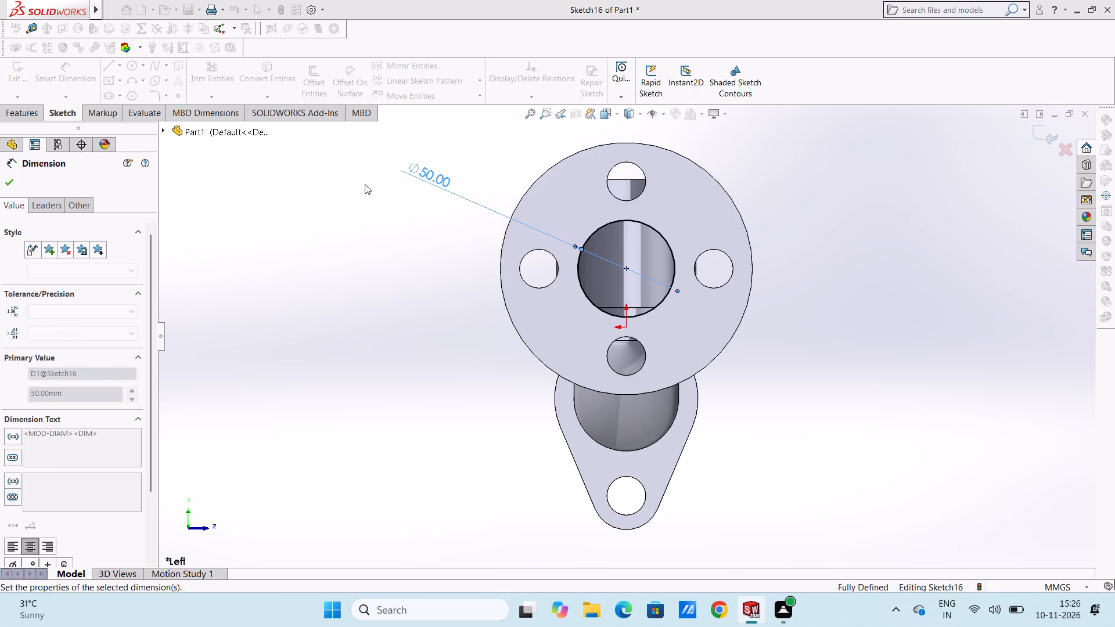
{"action": "middle_click_drag", "start_coordinate": [469, 173], "coordinate": [422, 189]}
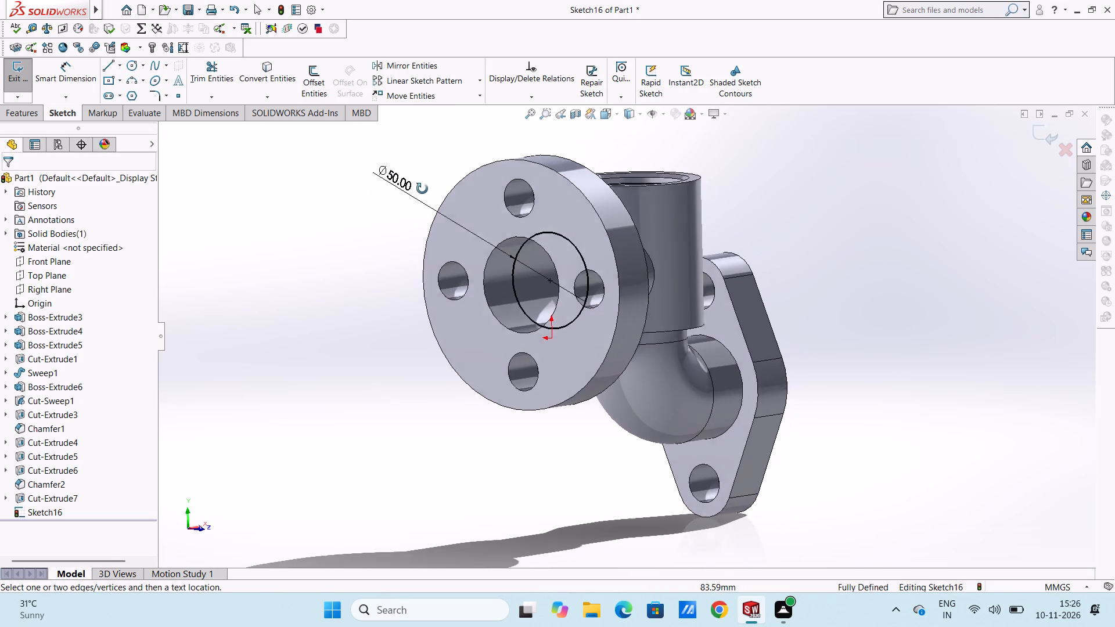
Delete the 50 mm circle from the round flange sketch and undo back to before that sketch was started.
{"action": "middle_click_drag", "start_coordinate": [422, 189], "coordinate": [422, 188]}
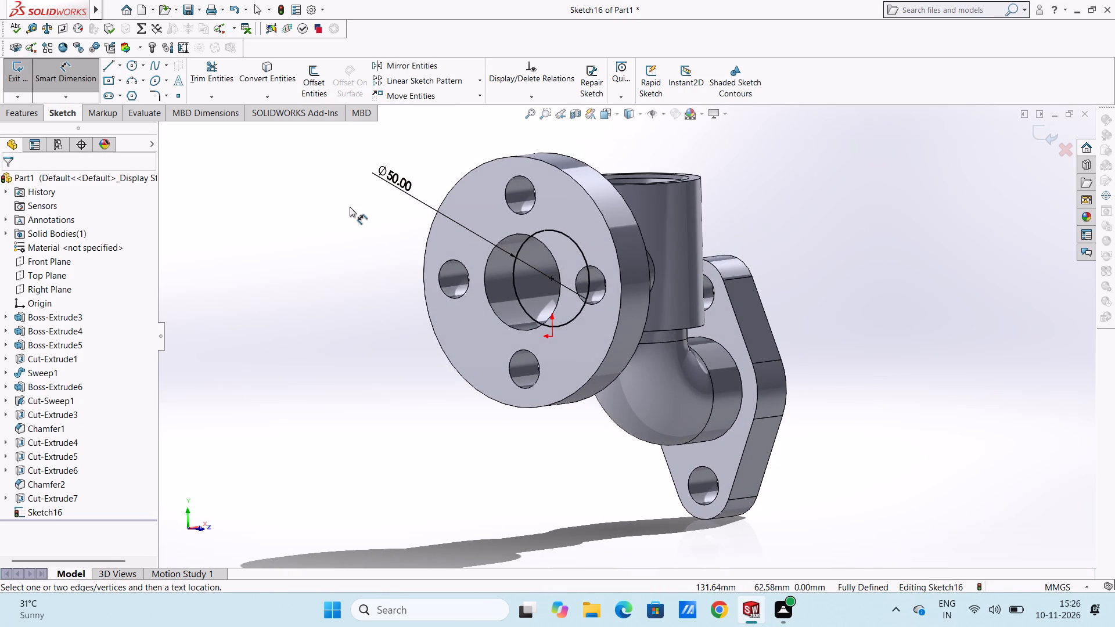
{"action": "left_click", "coordinate": [78, 77]}
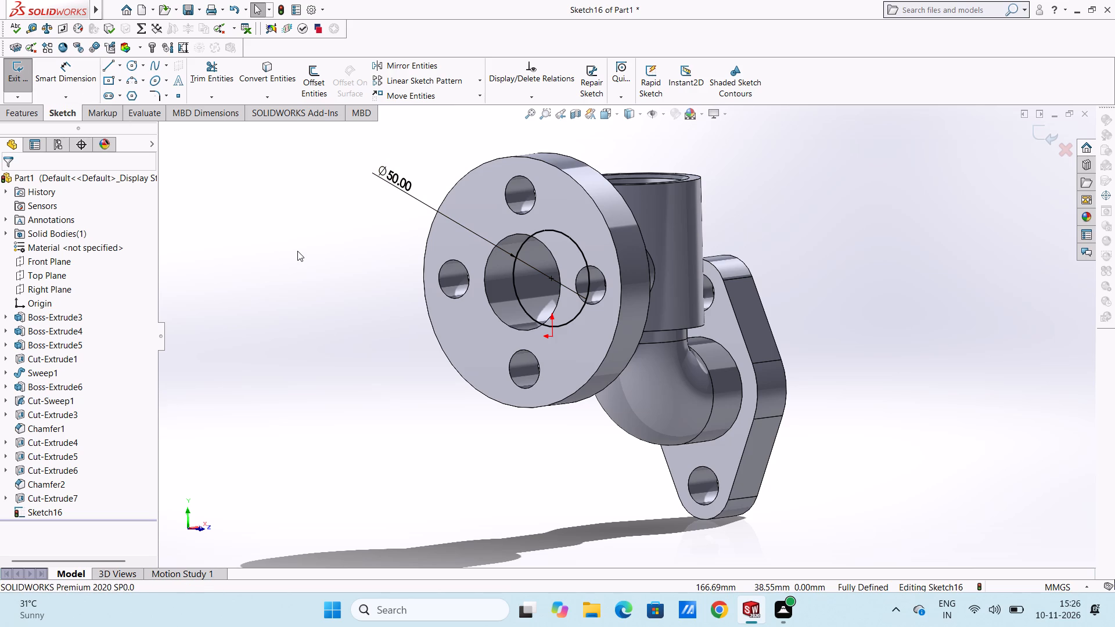
{"action": "left_click", "coordinate": [556, 229]}
{"action": "right_click", "coordinate": [337, 229]}
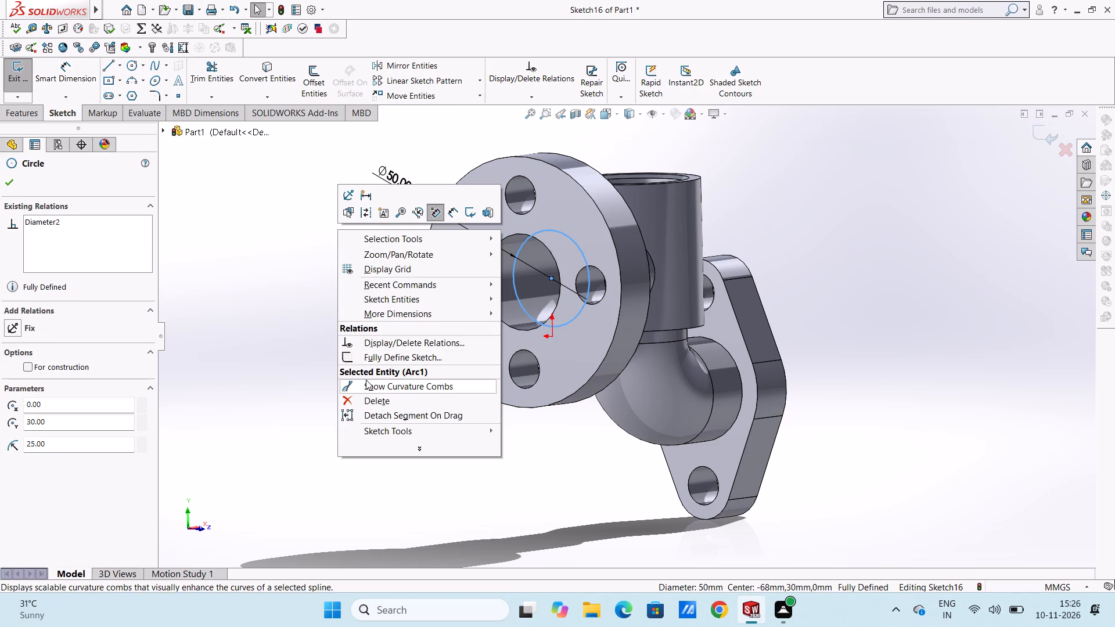
{"action": "left_click", "coordinate": [368, 398]}
{"action": "left_click", "coordinate": [481, 302]}
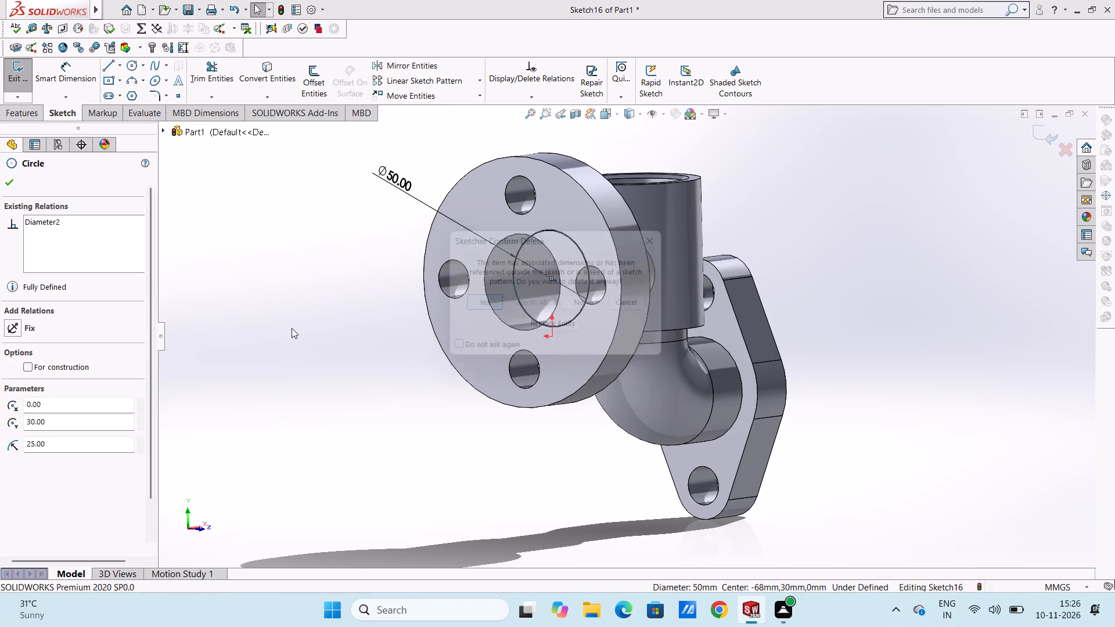
{"action": "left_click", "coordinate": [291, 329]}
{"action": "key", "text": "ctrl+z"}
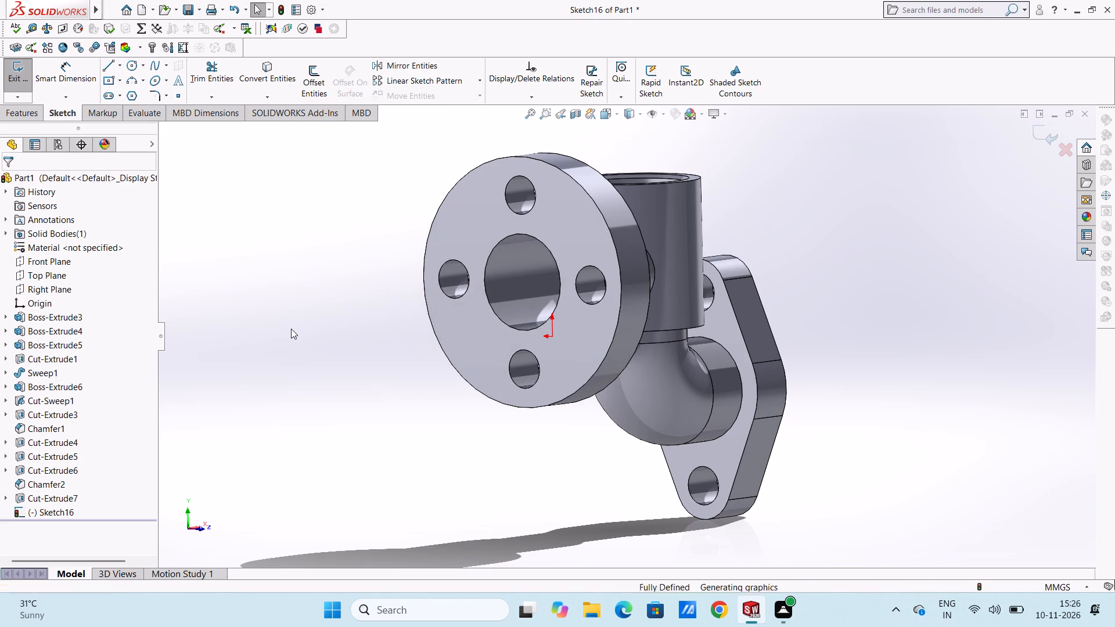
{"action": "key", "text": "ctrl+z"}
{"action": "key", "text": "ctrl+z"}
{"action": "key", "text": "ctrl+z"}
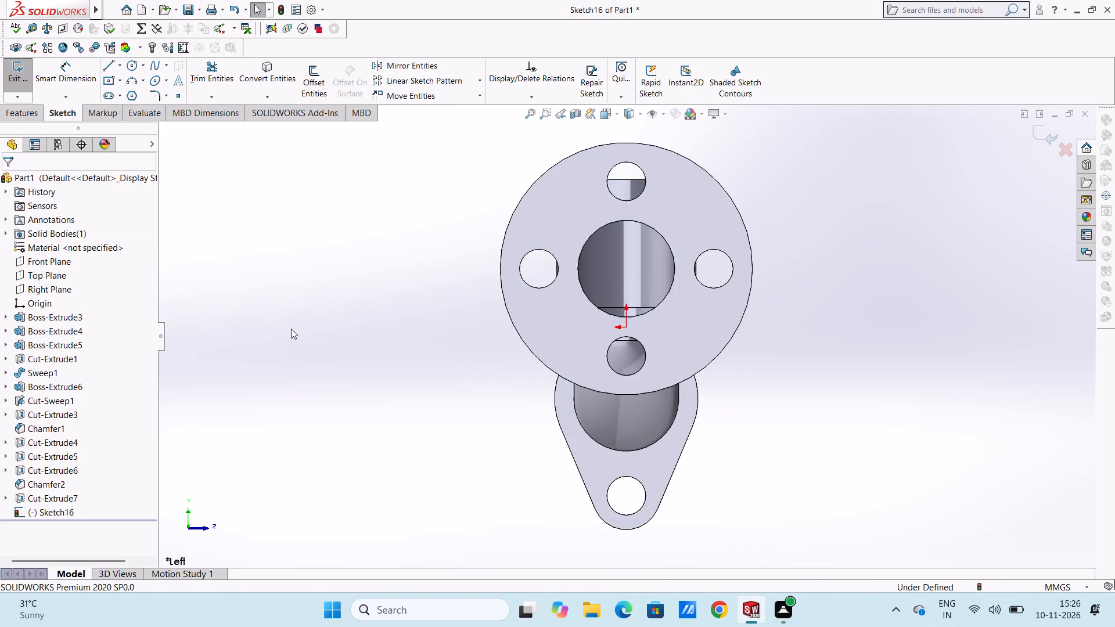
{"action": "key", "text": "ctrl+z"}
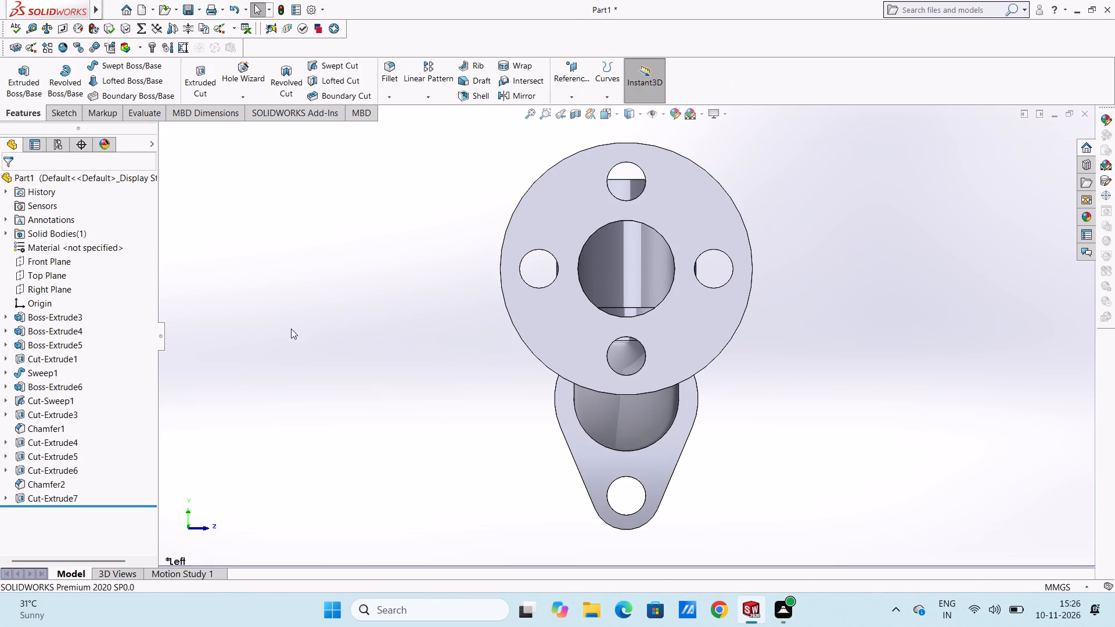
On the round flange's outer face, start a new sketch and draw a 30 mm radius circle concentric with the bore.
{"action": "middle_click_drag", "start_coordinate": [436, 327], "coordinate": [347, 333]}
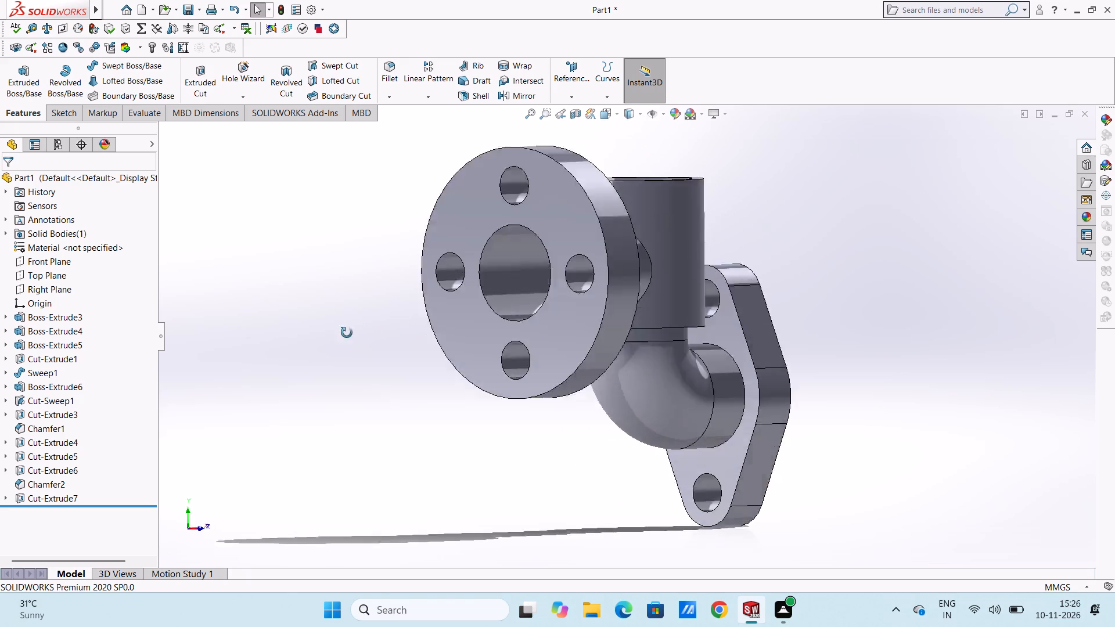
{"action": "middle_click_drag", "start_coordinate": [347, 333], "coordinate": [346, 331]}
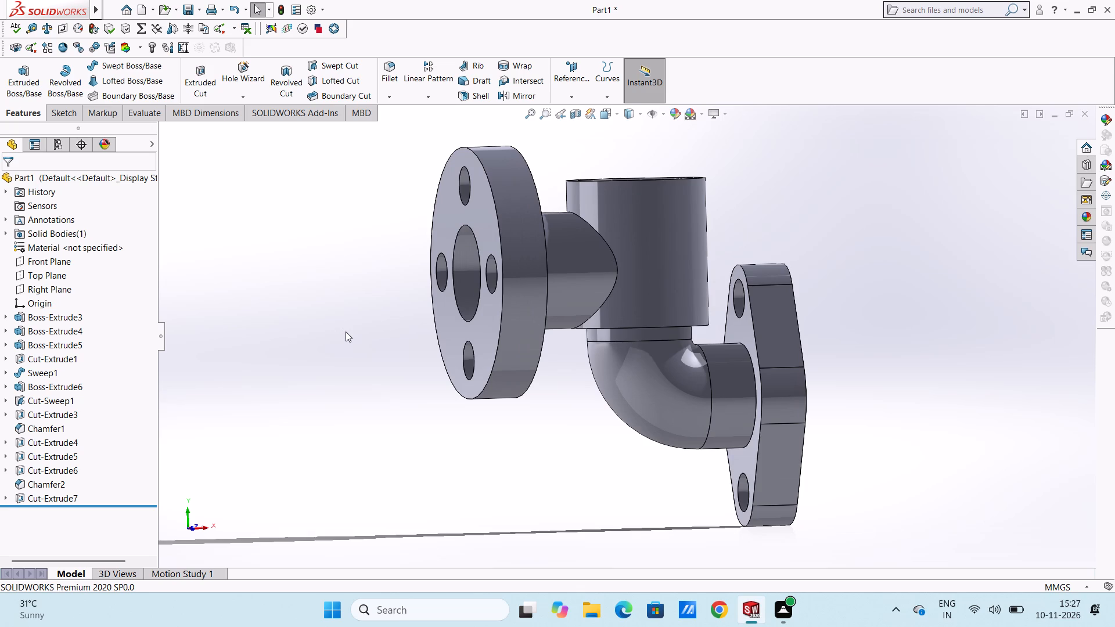
{"action": "key", "text": "ctrl+3"}
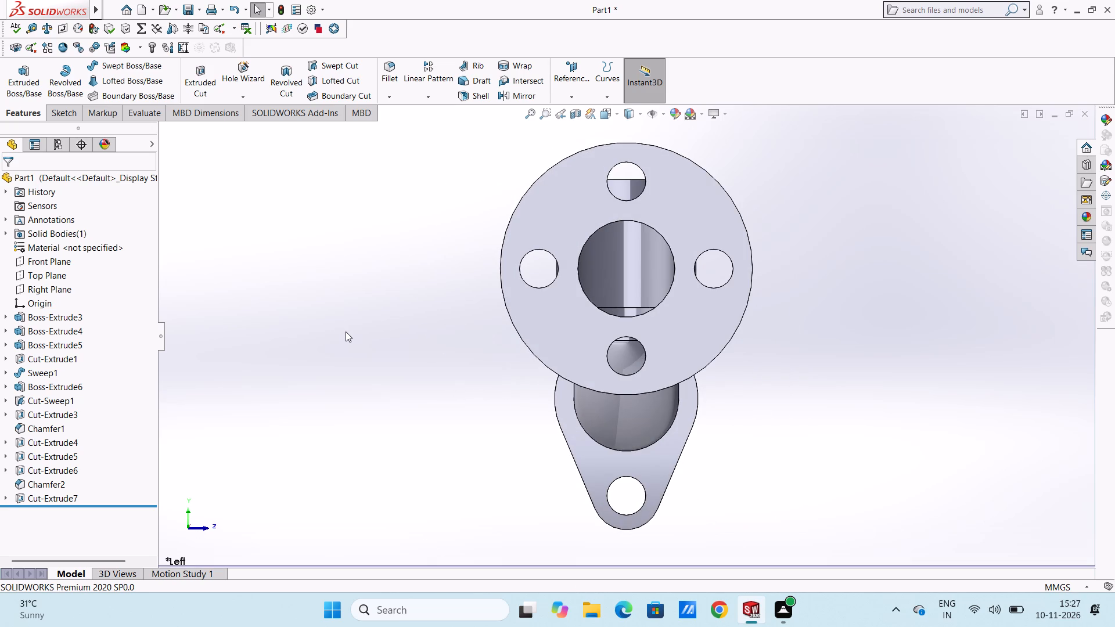
{"action": "left_click", "coordinate": [577, 186]}
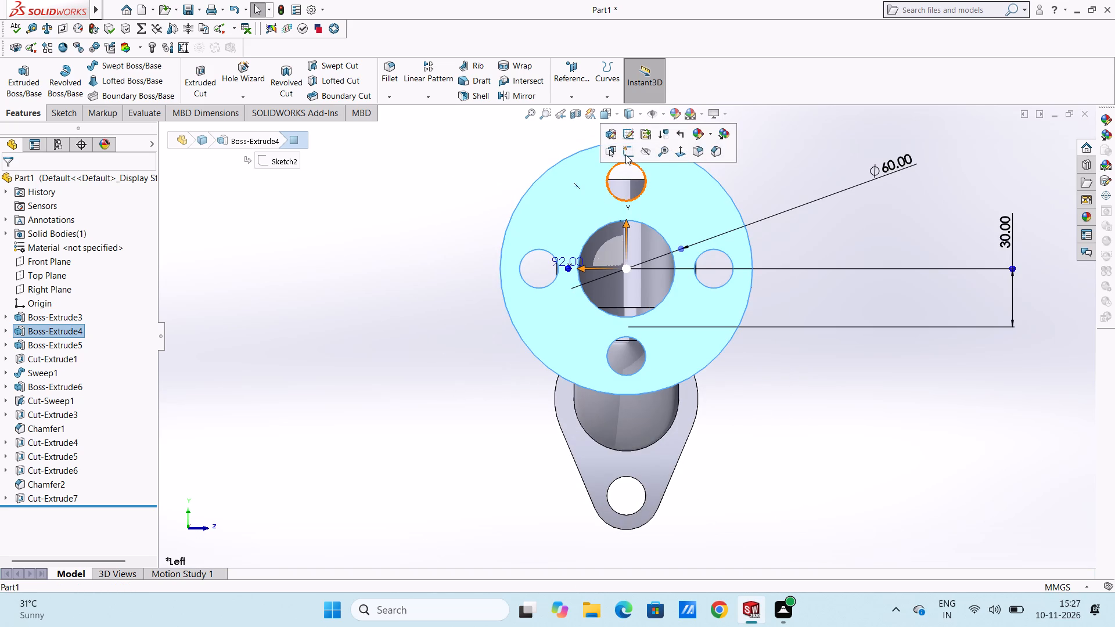
{"action": "left_click", "coordinate": [625, 155]}
{"action": "left_click", "coordinate": [379, 302]}
{"action": "left_click", "coordinate": [127, 59]}
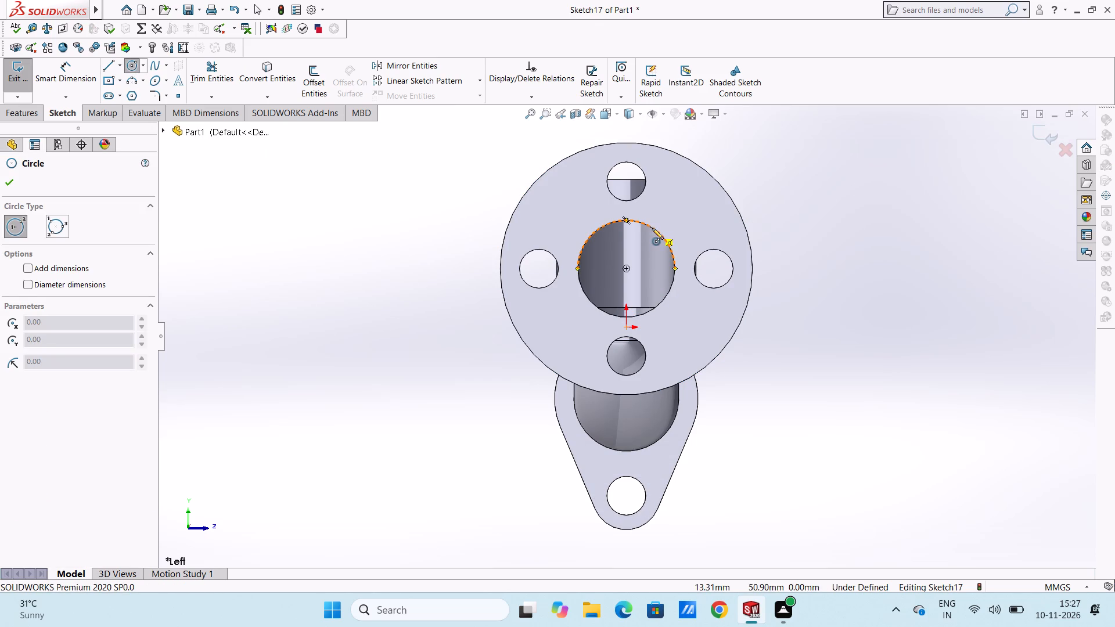
{"action": "left_click", "coordinate": [625, 268]}
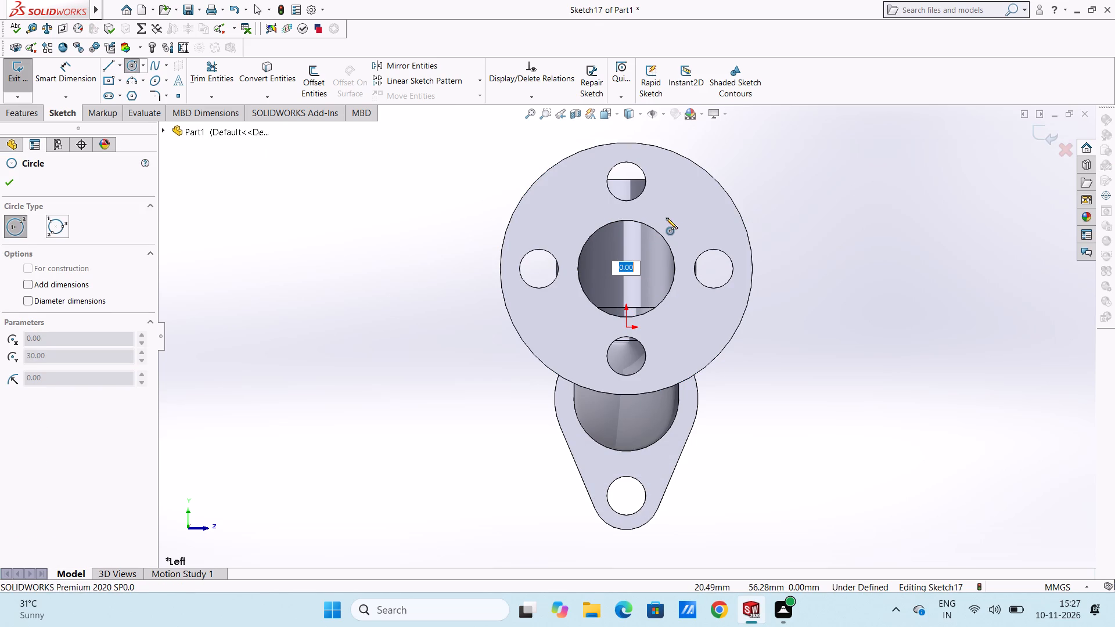
{"action": "type", "text": "30"}
{"action": "key", "text": "Return"}
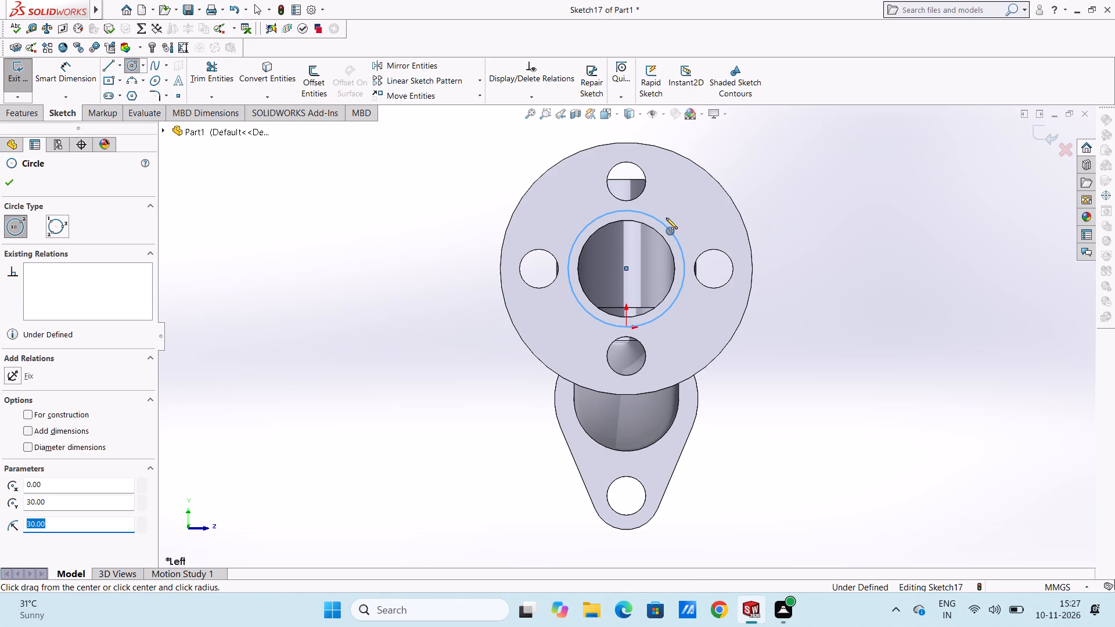
{"action": "right_click", "coordinate": [343, 211]}
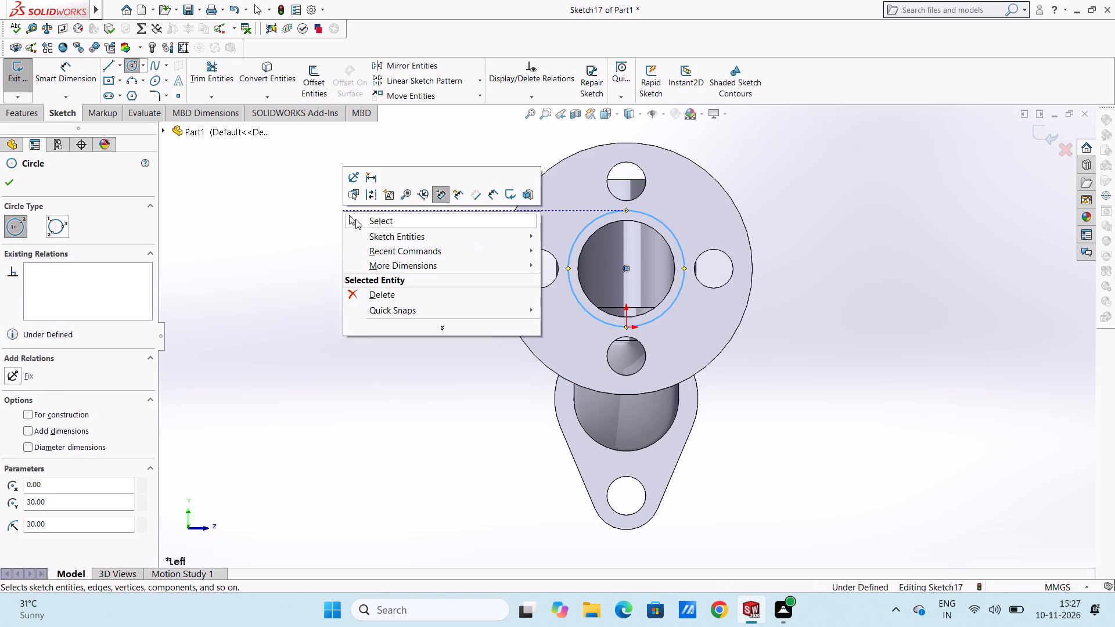
{"action": "left_click", "coordinate": [355, 219]}
{"action": "left_click_drag", "start_coordinate": [344, 216], "coordinate": [338, 212]}
Dimension the diameter of the new circle around the bore at 70 mm.
{"action": "left_click", "coordinate": [72, 73]}
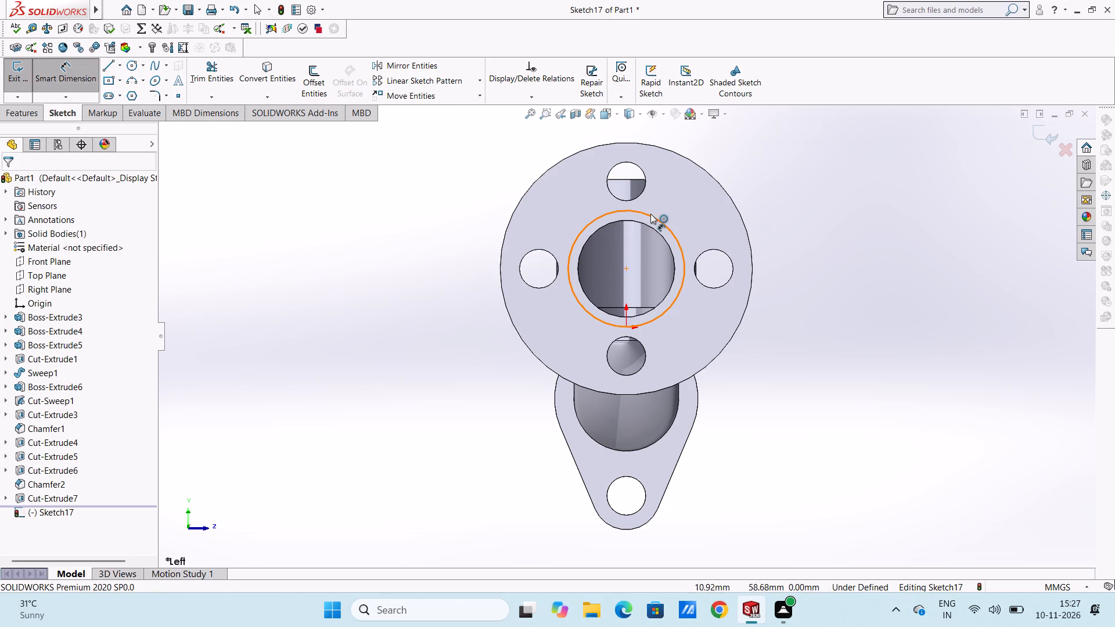
{"action": "left_click_drag", "start_coordinate": [655, 217], "coordinate": [661, 217]}
{"action": "left_click", "coordinate": [837, 200]}
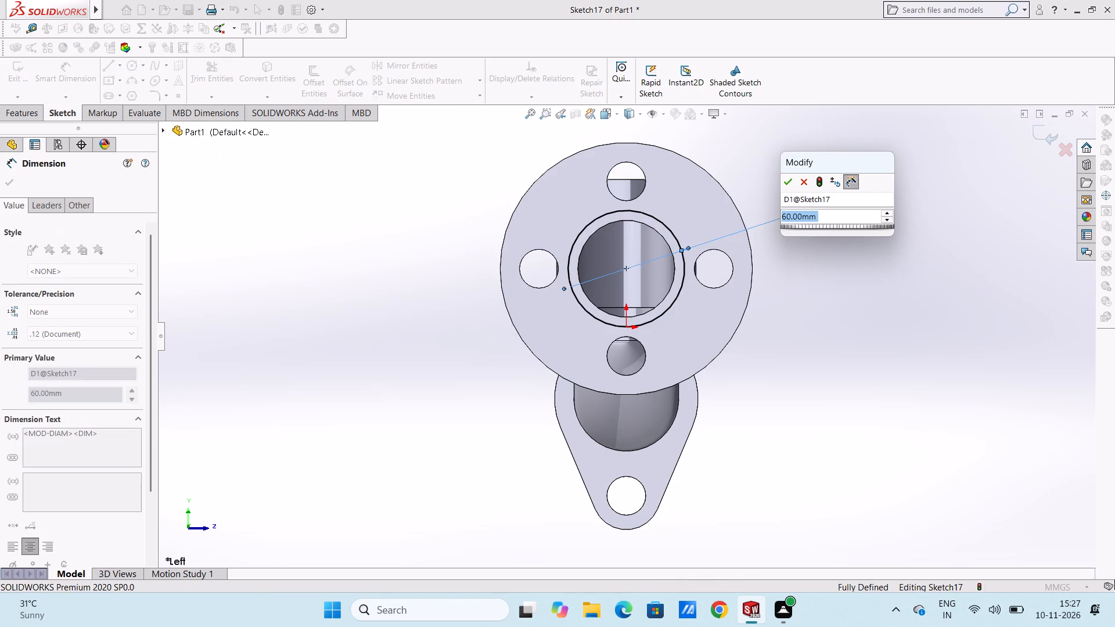
{"action": "type", "text": "70"}
{"action": "key", "text": "Return"}
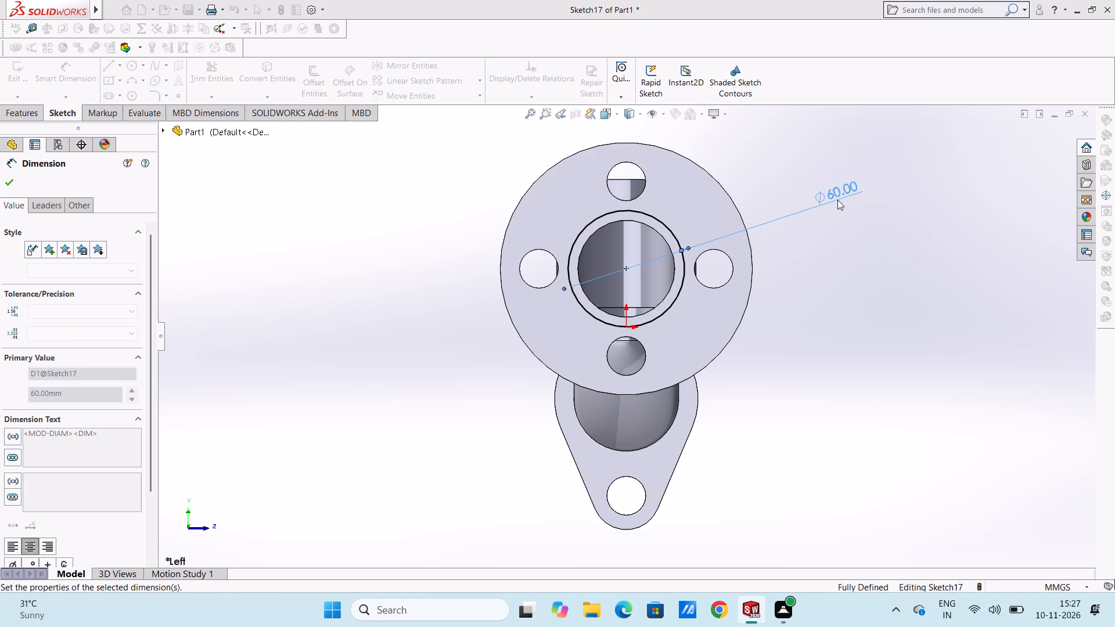
{"action": "left_click", "coordinate": [810, 330]}
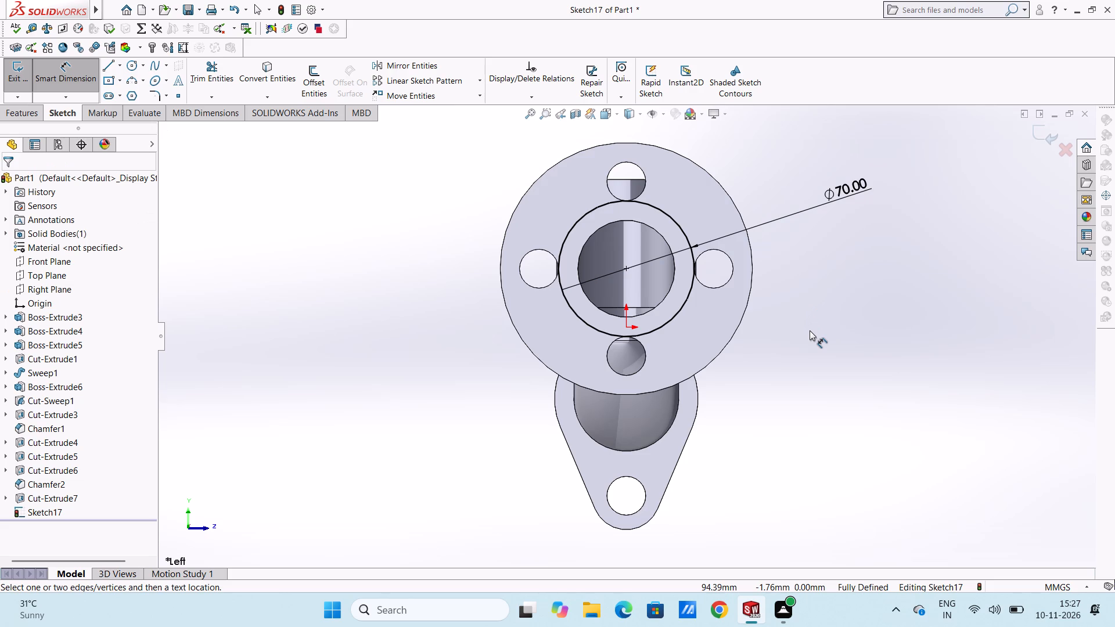
Set the diameter of the circle around the bore to 65 mm.
{"action": "double_click", "coordinate": [836, 194]}
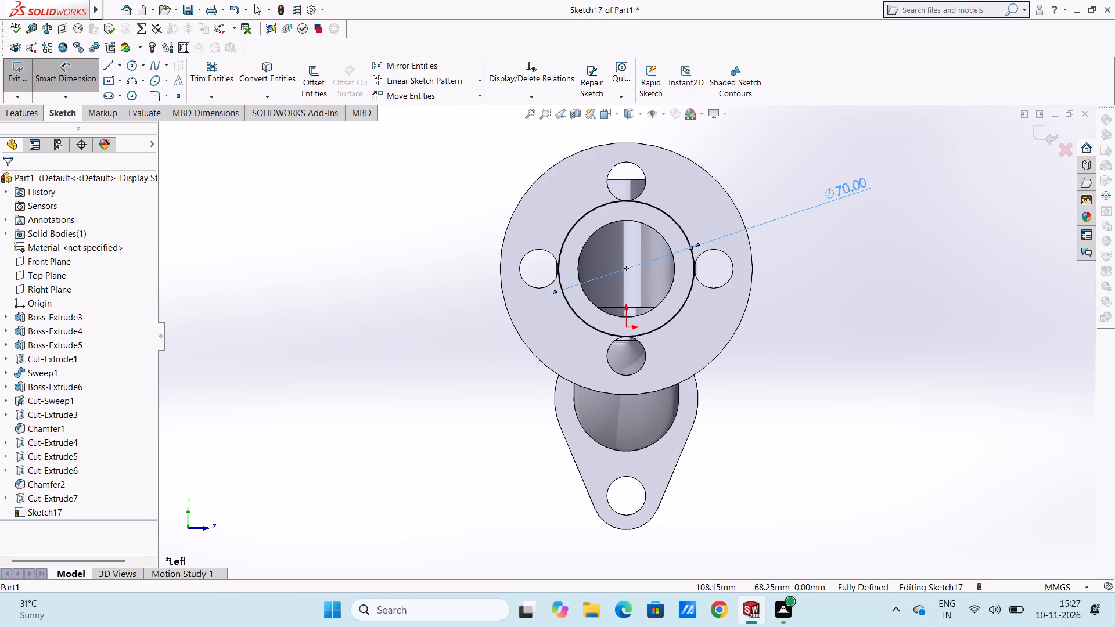
{"action": "type", "text": "65"}
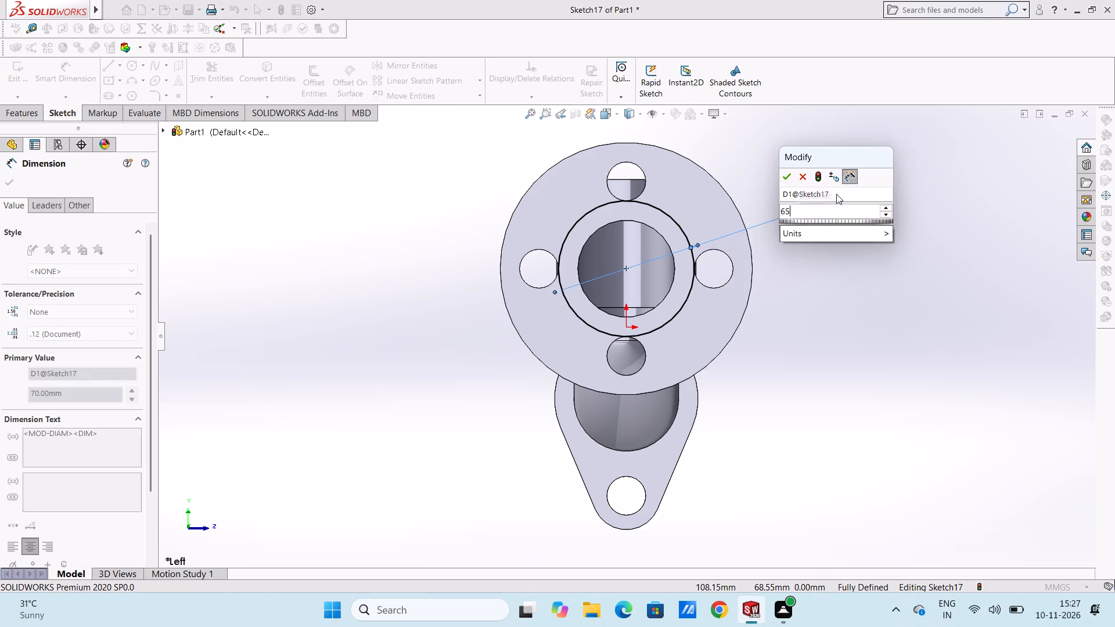
{"action": "key", "text": "Return"}
{"action": "left_click", "coordinate": [849, 338]}
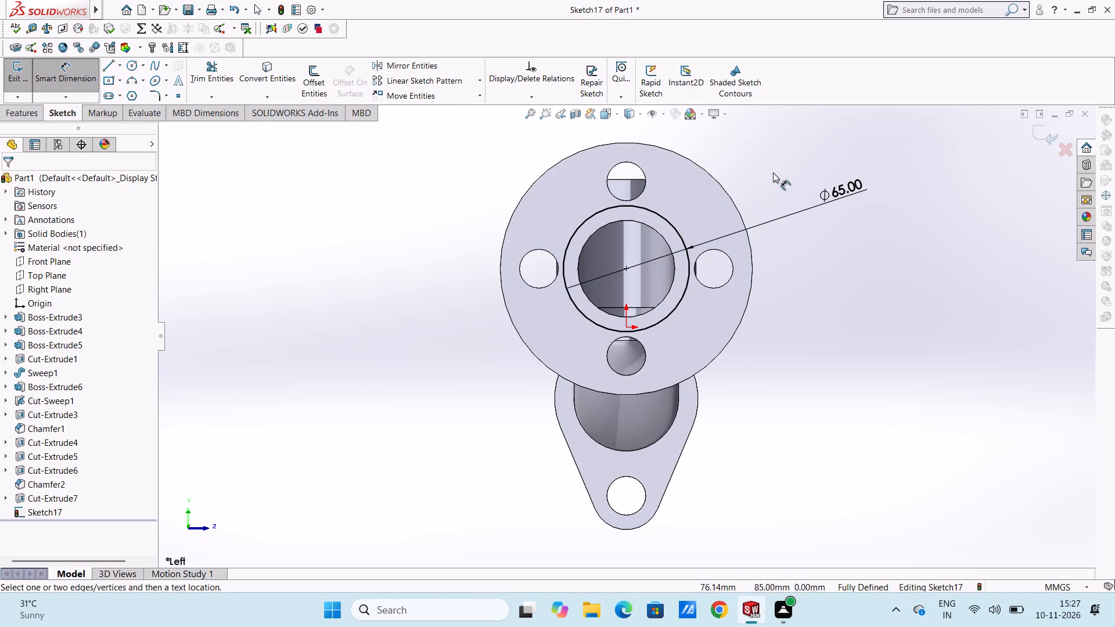
Start a blind Cut-Extrude of the 65 mm circle into the round flange from the sketch plane, with a 28° inward draft.
{"action": "scroll", "coordinate": [769, 189], "scroll_direction": "up", "scroll_amount": 4}
{"action": "middle_click_drag", "start_coordinate": [750, 257], "coordinate": [699, 246]}
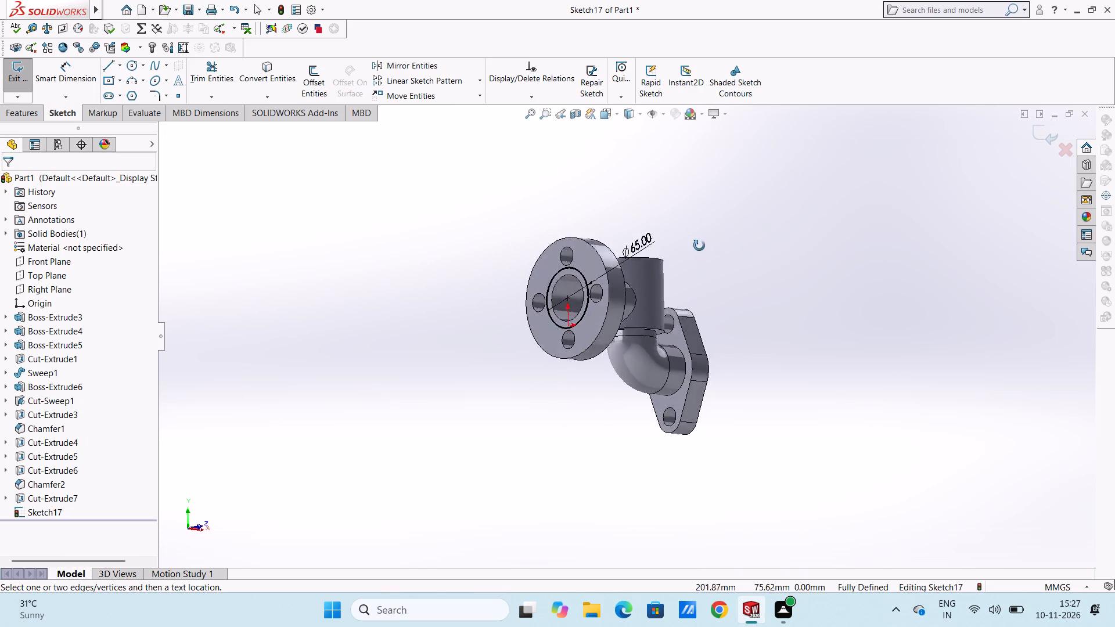
{"action": "middle_click_drag", "start_coordinate": [699, 246], "coordinate": [707, 268]}
{"action": "scroll", "coordinate": [608, 269], "scroll_direction": "down", "scroll_amount": 4}
{"action": "middle_click_drag", "start_coordinate": [609, 369], "coordinate": [591, 355]}
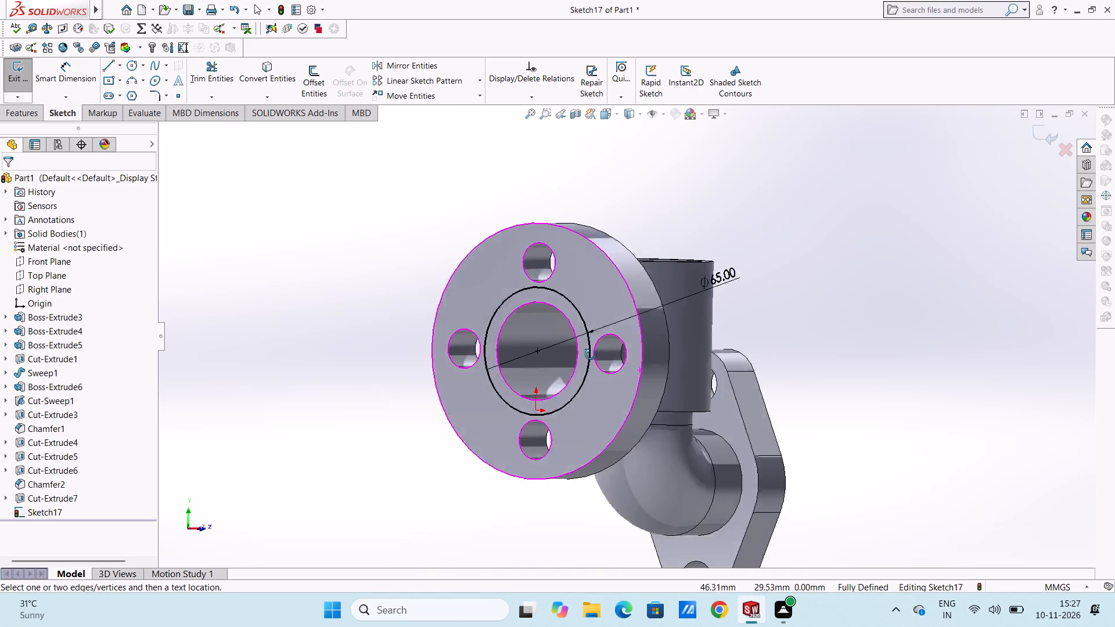
{"action": "middle_click_drag", "start_coordinate": [591, 355], "coordinate": [578, 355]}
{"action": "scroll", "coordinate": [635, 311], "scroll_direction": "down", "scroll_amount": 1}
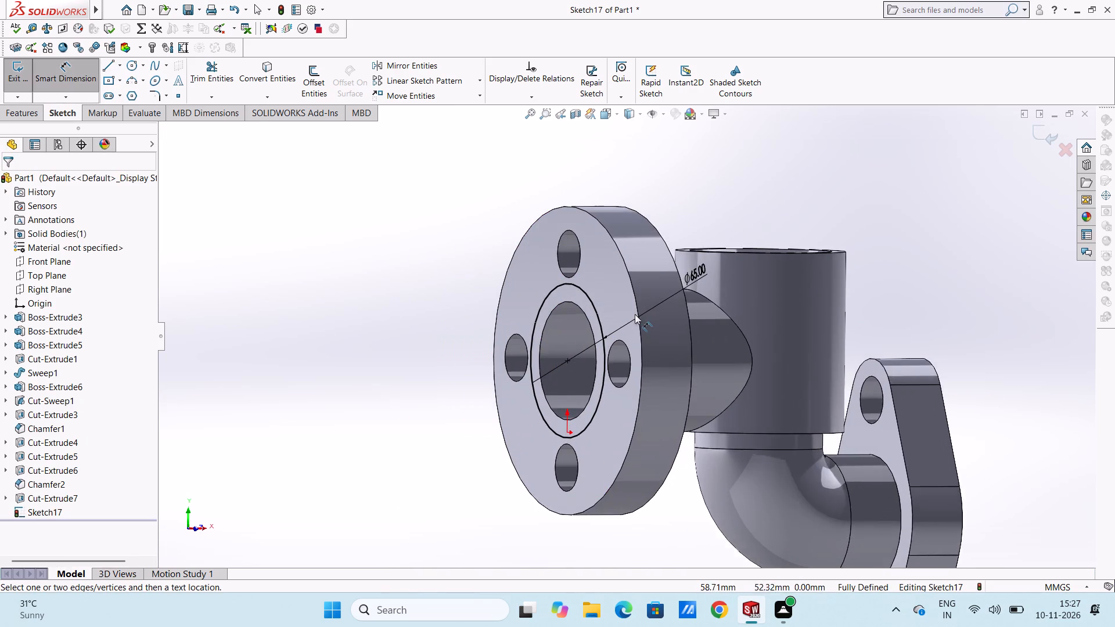
{"action": "scroll", "coordinate": [635, 314], "scroll_direction": "down", "scroll_amount": 1}
{"action": "left_click", "coordinate": [70, 78]}
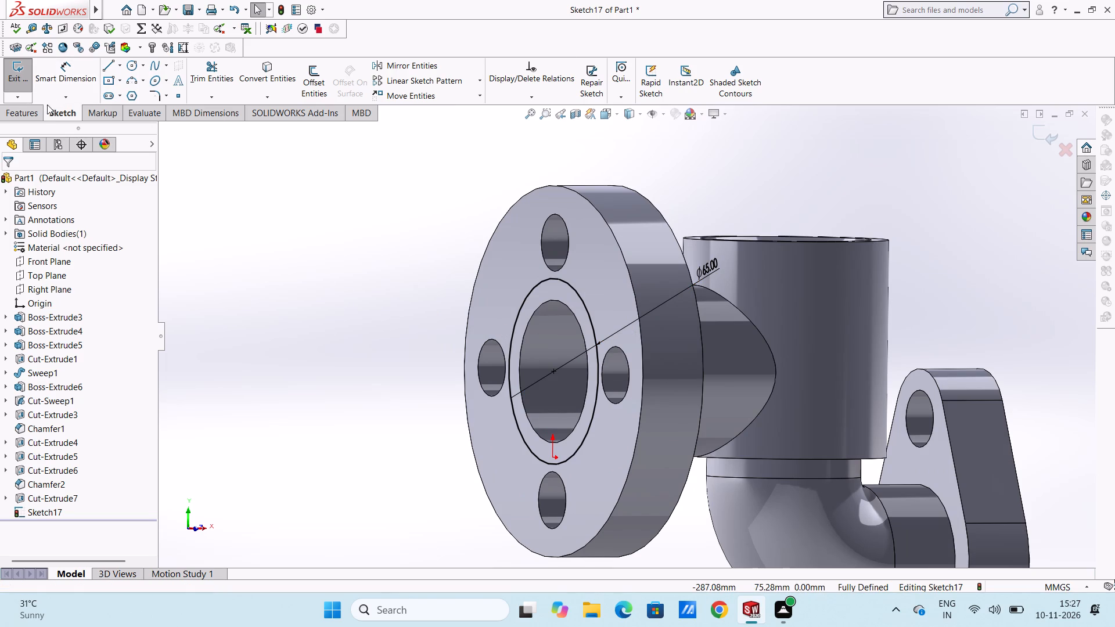
{"action": "left_click", "coordinate": [41, 110]}
{"action": "left_click", "coordinate": [200, 74]}
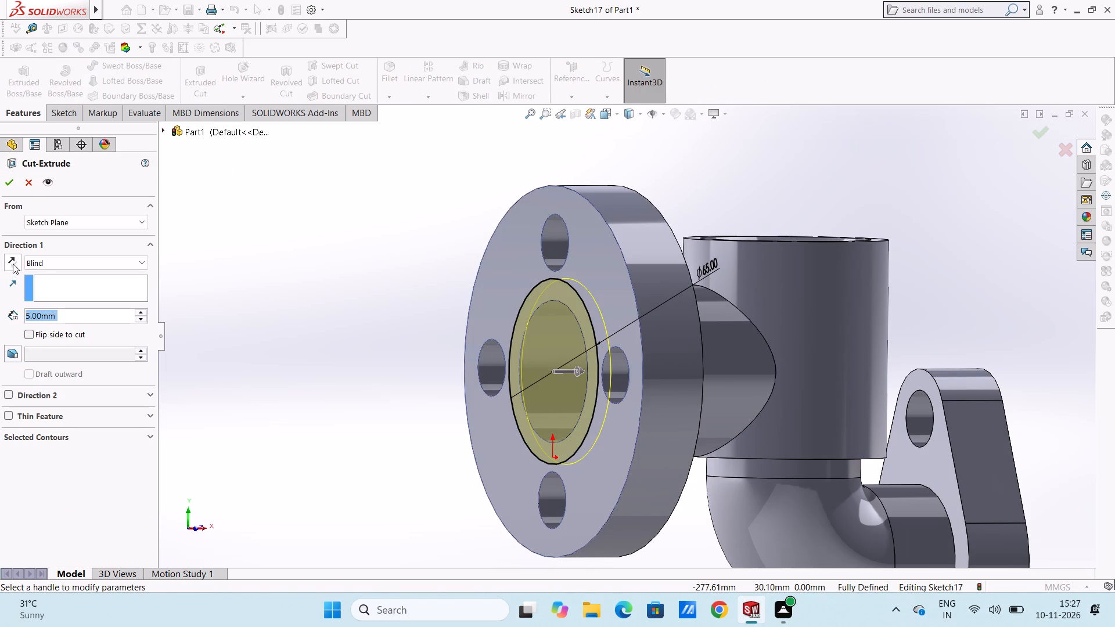
{"action": "left_click", "coordinate": [13, 350]}
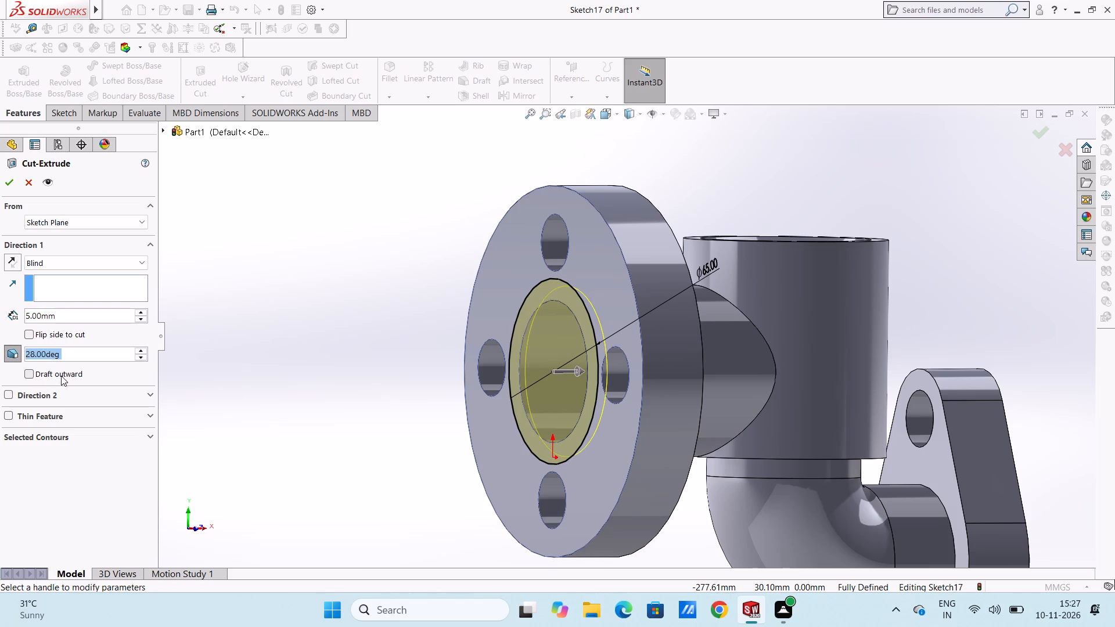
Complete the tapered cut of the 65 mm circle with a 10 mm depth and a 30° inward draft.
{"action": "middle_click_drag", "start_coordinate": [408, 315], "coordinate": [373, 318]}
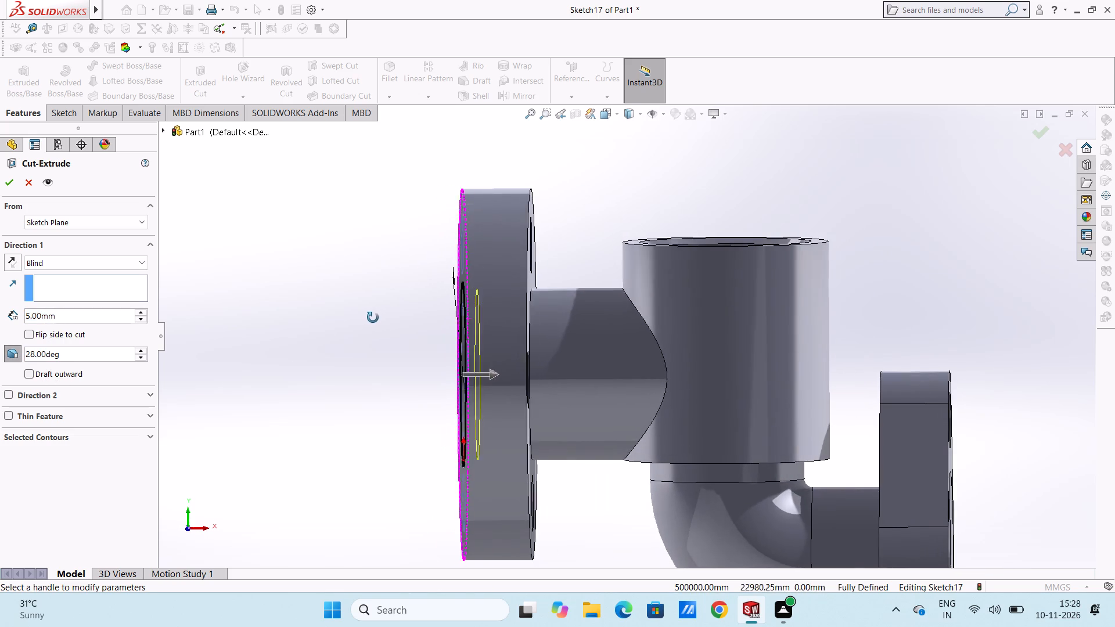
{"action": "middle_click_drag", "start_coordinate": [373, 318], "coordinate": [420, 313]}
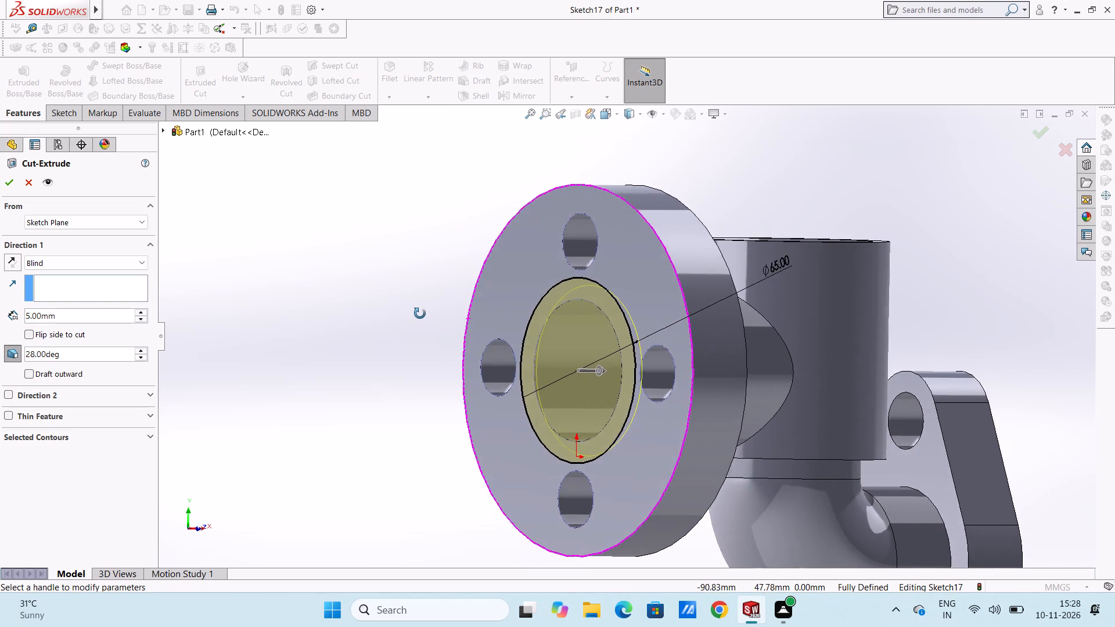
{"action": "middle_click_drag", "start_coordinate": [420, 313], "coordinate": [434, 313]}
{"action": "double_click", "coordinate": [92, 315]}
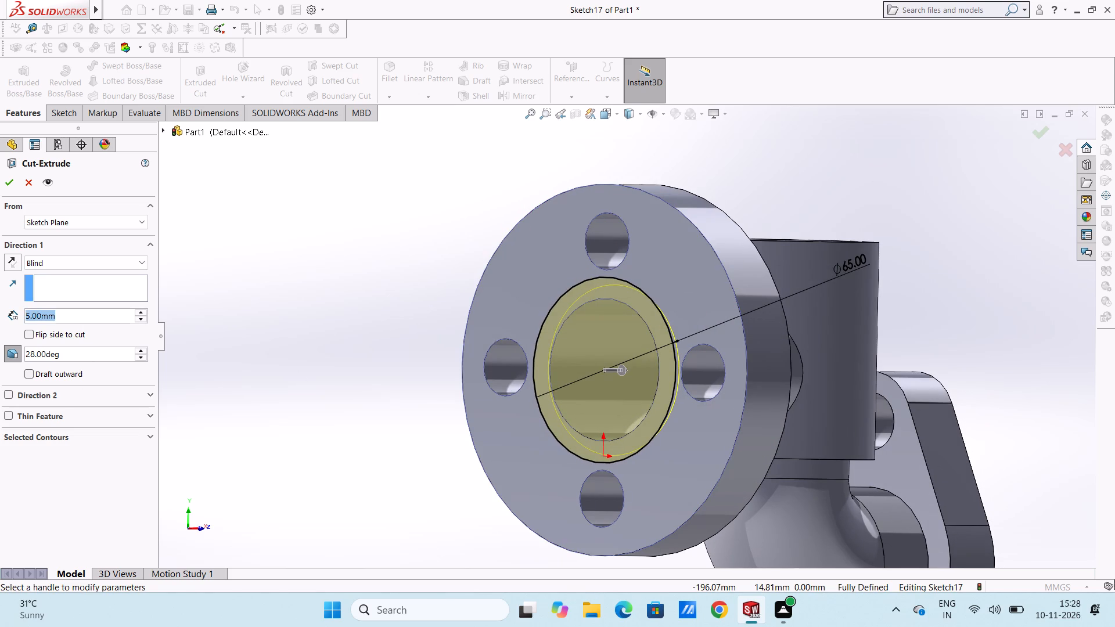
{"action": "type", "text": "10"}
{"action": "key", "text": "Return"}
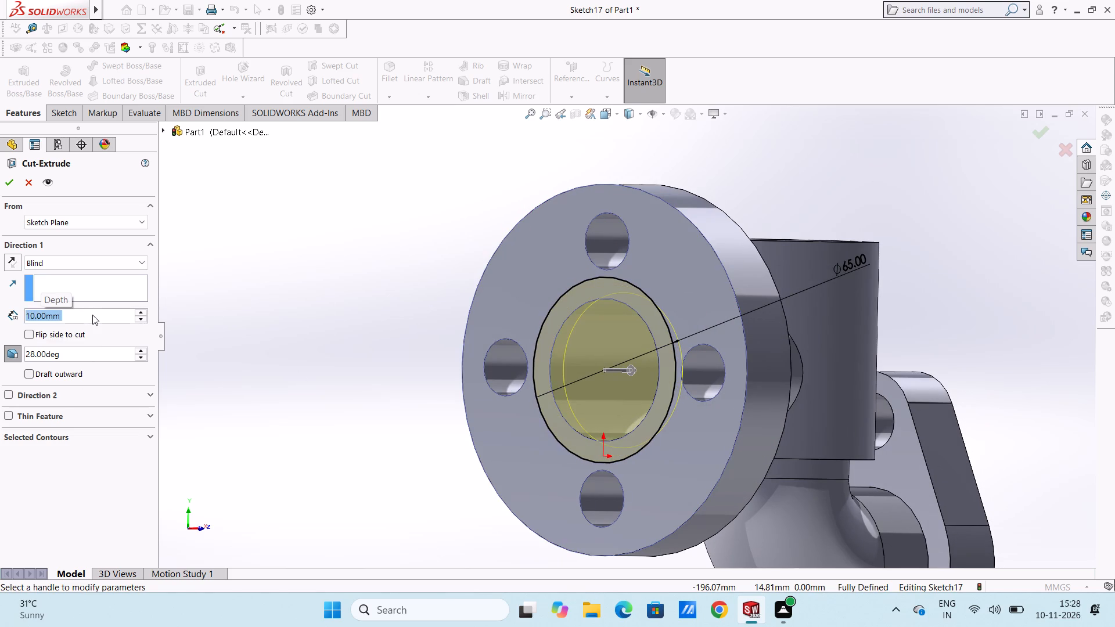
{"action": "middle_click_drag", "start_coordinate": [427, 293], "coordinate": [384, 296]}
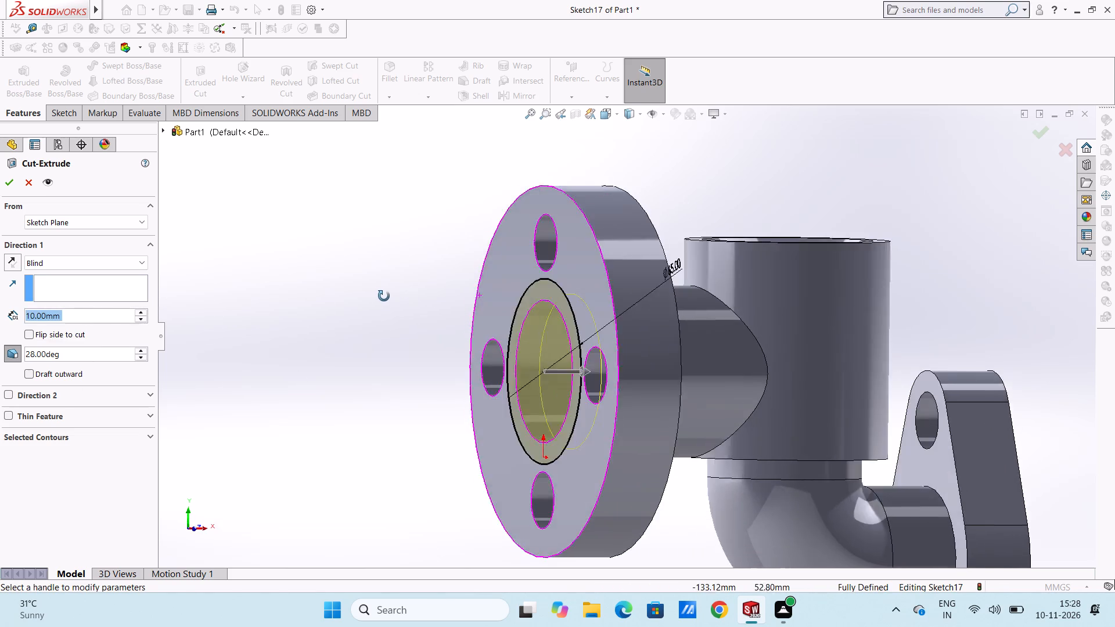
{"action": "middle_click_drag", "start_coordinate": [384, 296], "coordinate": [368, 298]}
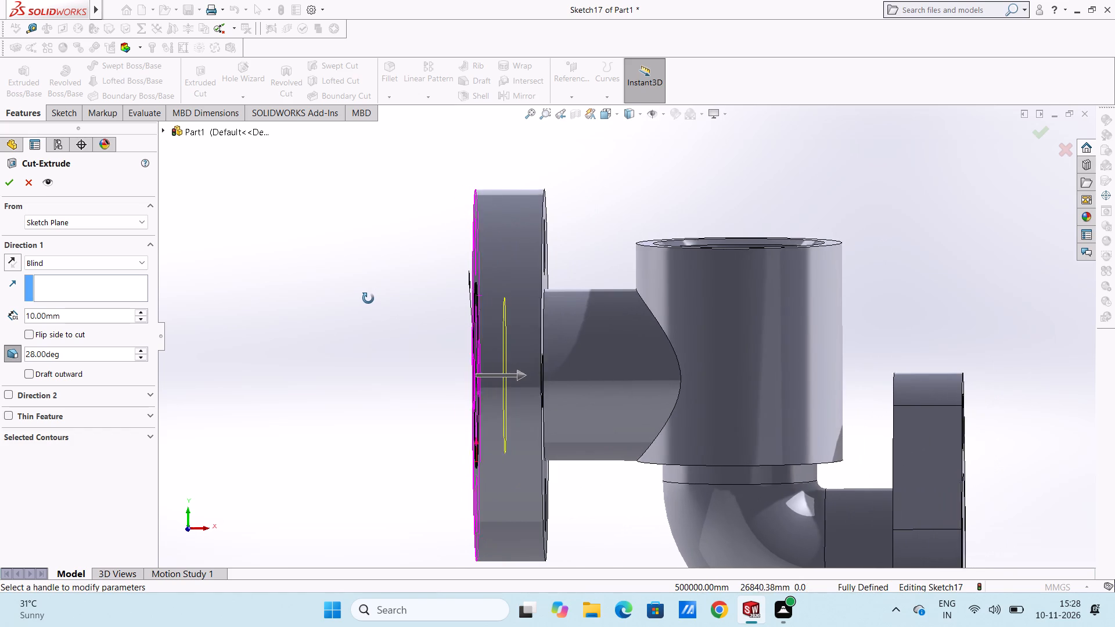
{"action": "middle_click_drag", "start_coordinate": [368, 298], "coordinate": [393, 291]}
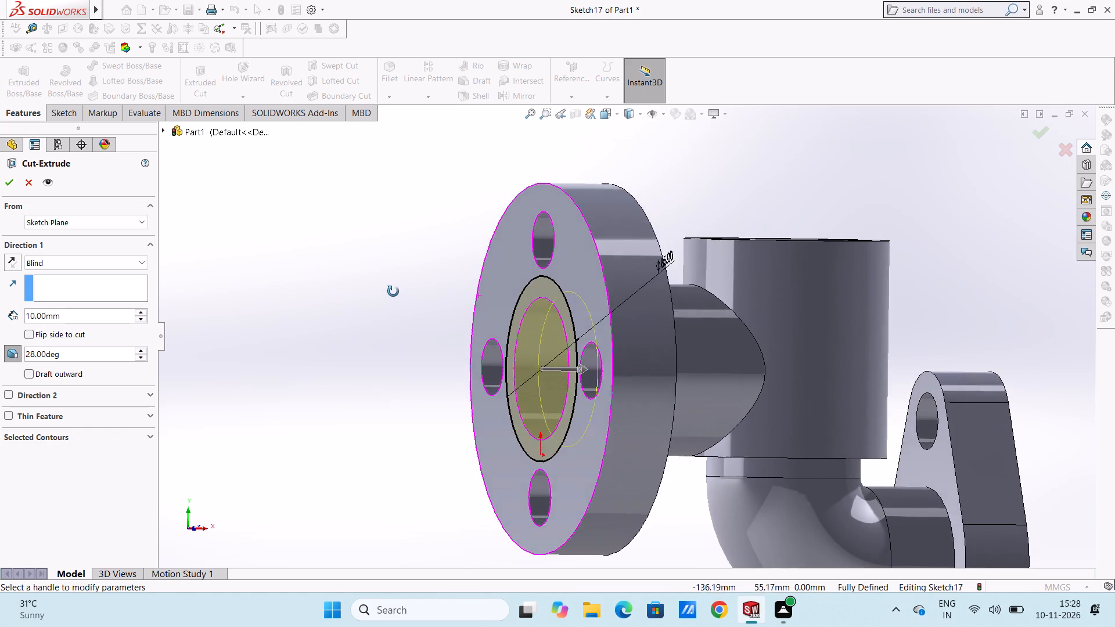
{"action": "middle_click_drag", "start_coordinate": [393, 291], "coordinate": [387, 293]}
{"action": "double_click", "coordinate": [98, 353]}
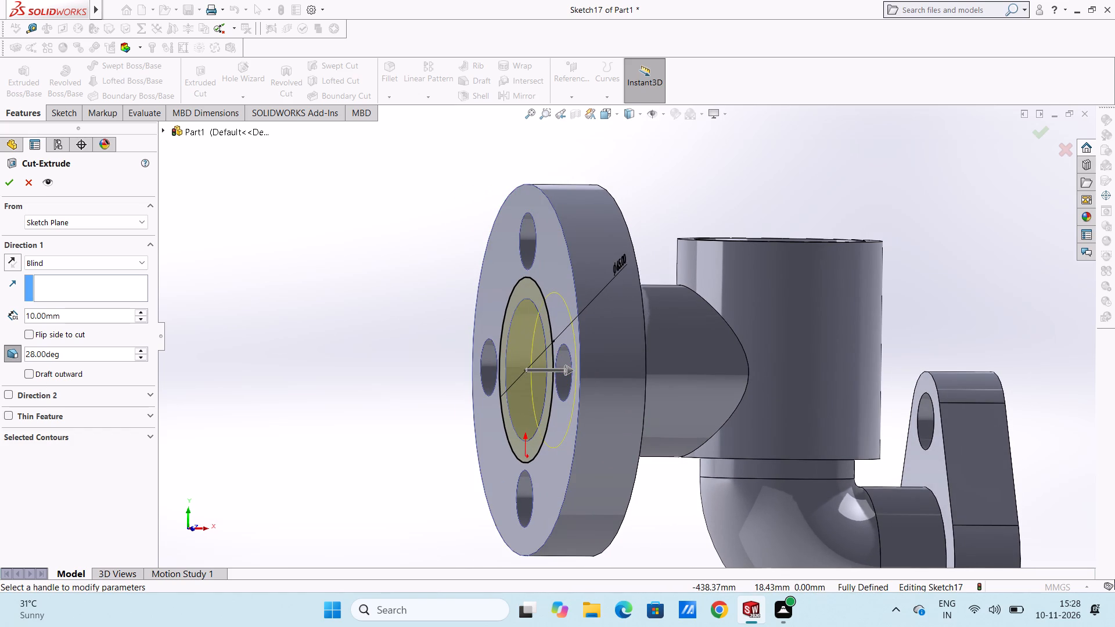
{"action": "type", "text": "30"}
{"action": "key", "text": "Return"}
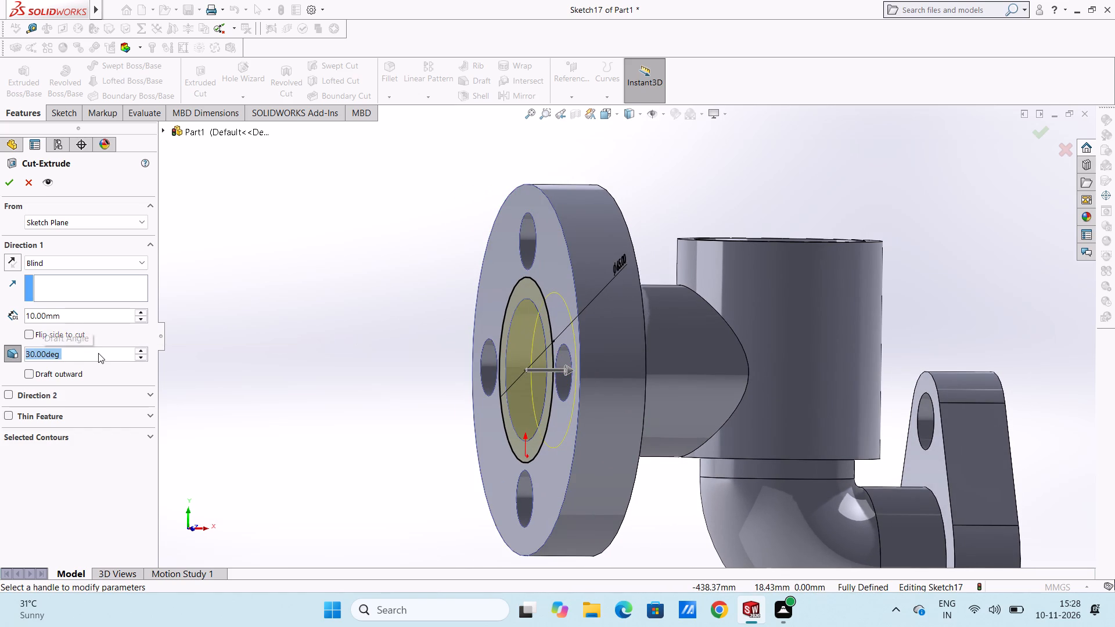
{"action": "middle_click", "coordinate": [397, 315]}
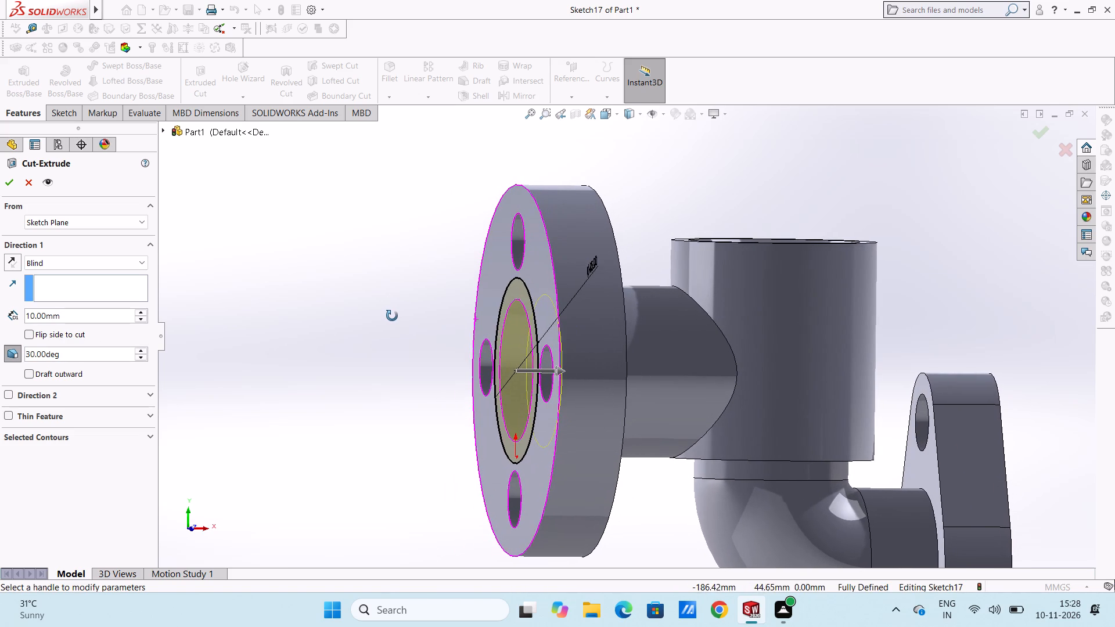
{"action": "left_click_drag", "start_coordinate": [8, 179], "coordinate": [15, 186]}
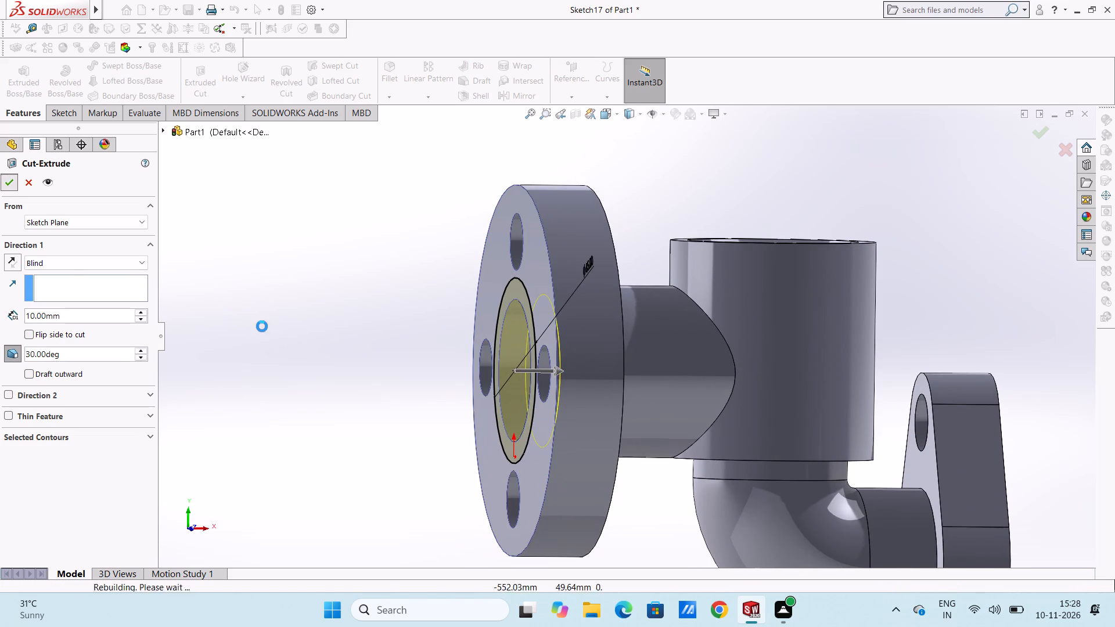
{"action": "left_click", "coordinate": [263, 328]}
Examine the tapered recess and its transition into the bore of the round flange from several angles.
{"action": "middle_click_drag", "start_coordinate": [275, 330], "coordinate": [340, 336]}
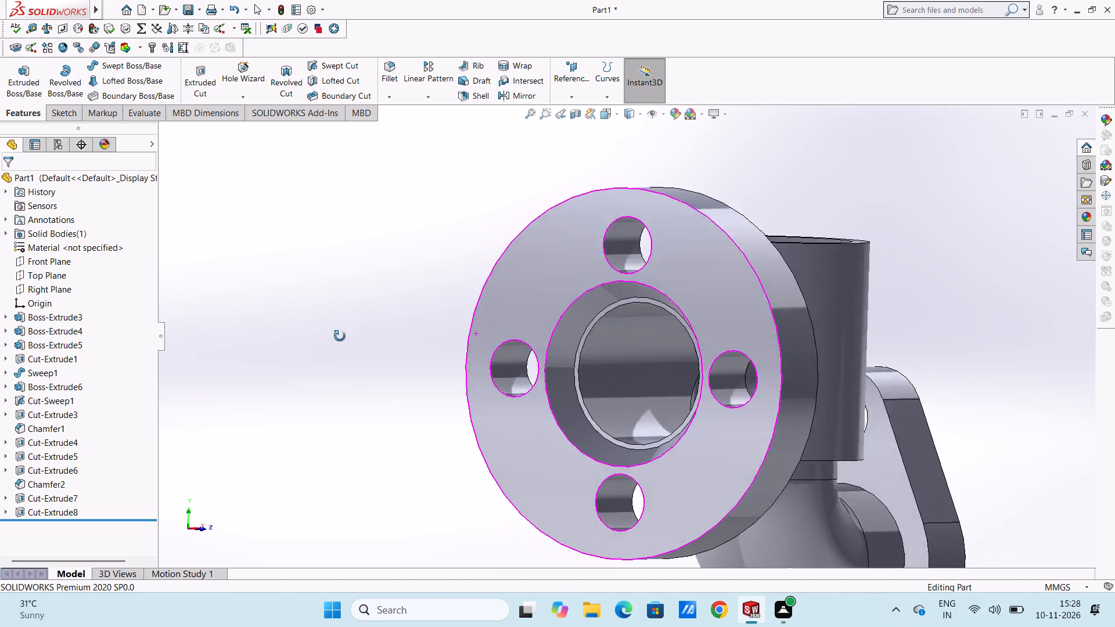
{"action": "middle_click_drag", "start_coordinate": [340, 336], "coordinate": [379, 342]}
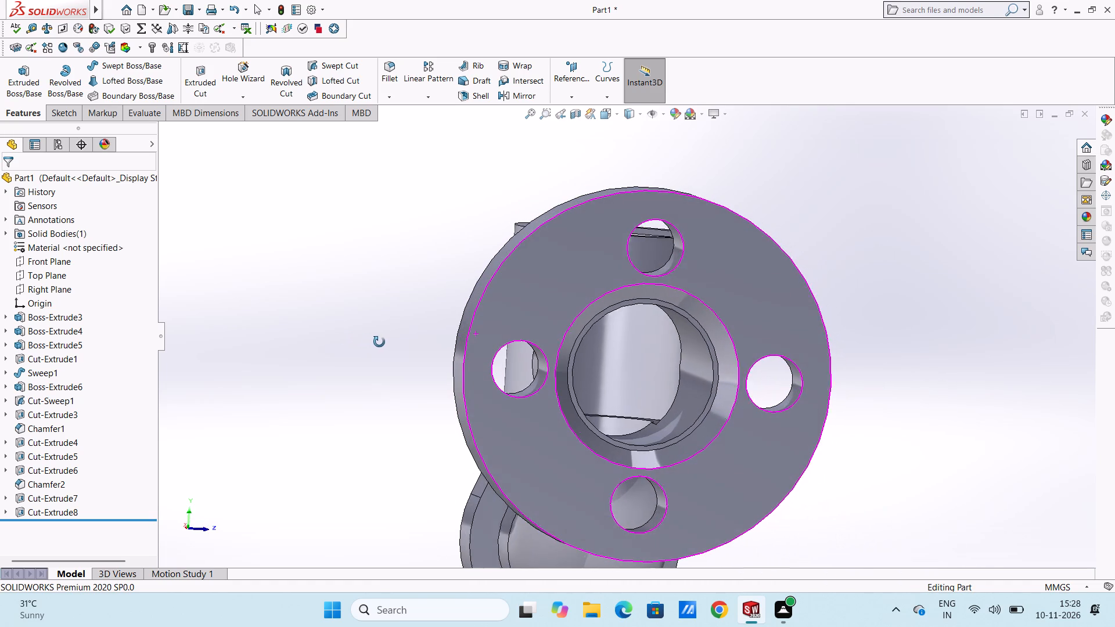
{"action": "middle_click_drag", "start_coordinate": [379, 342], "coordinate": [305, 349]}
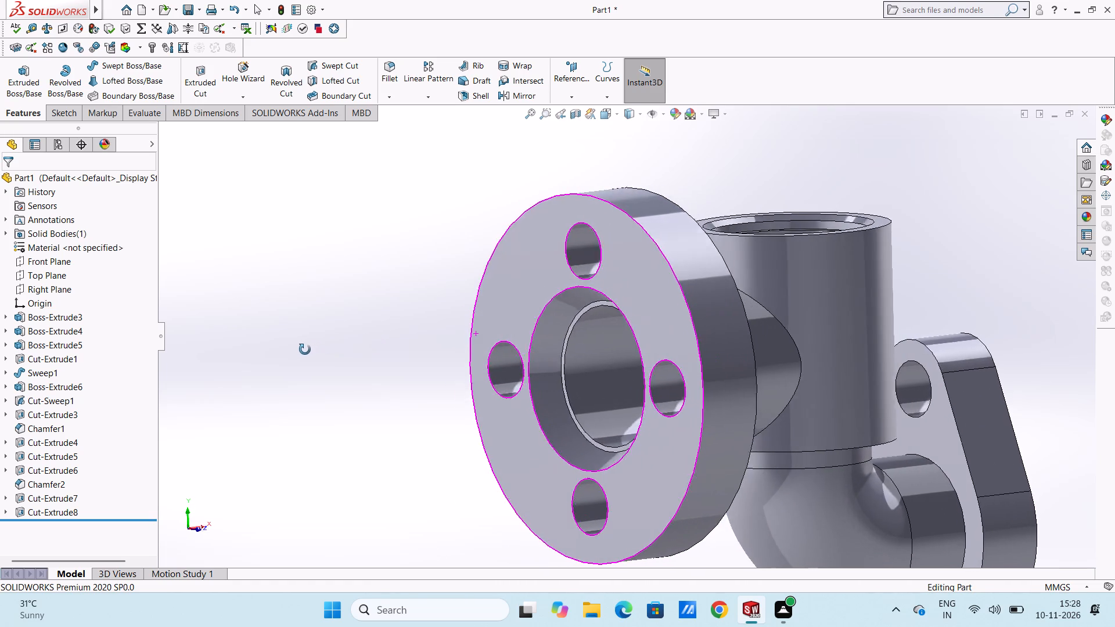
{"action": "middle_click_drag", "start_coordinate": [305, 349], "coordinate": [341, 328]}
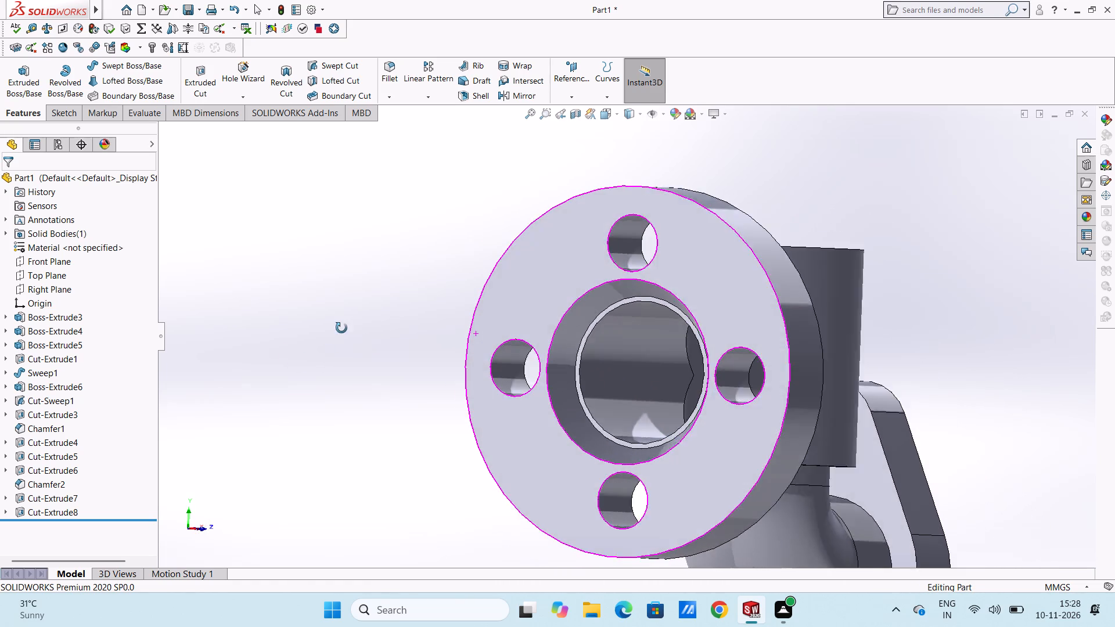
{"action": "middle_click_drag", "start_coordinate": [341, 328], "coordinate": [377, 323]}
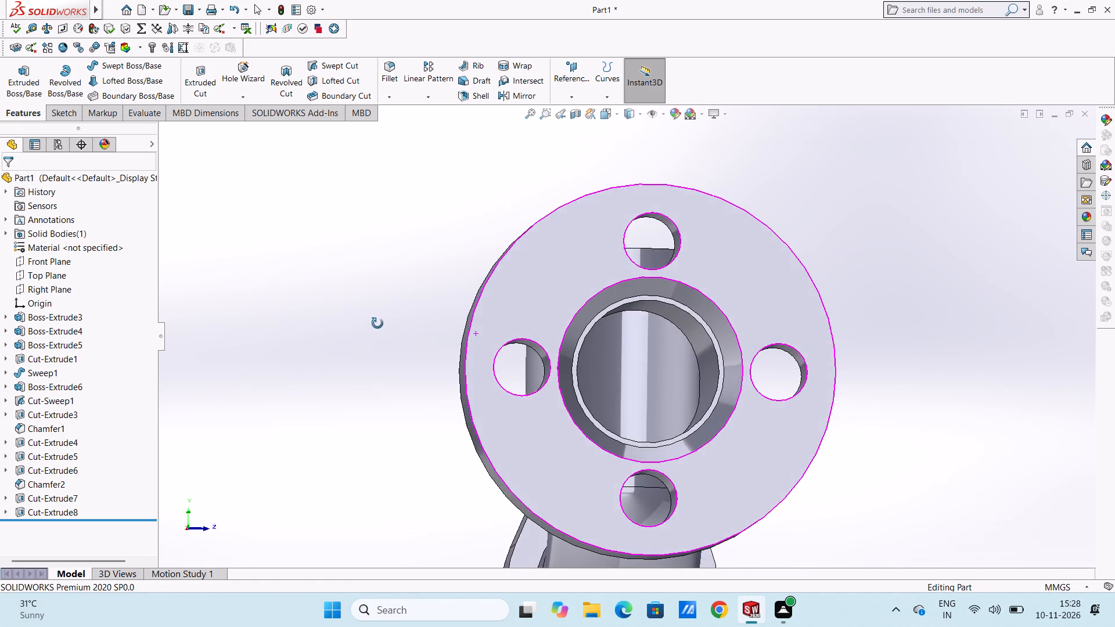
{"action": "middle_click_drag", "start_coordinate": [377, 323], "coordinate": [294, 340]}
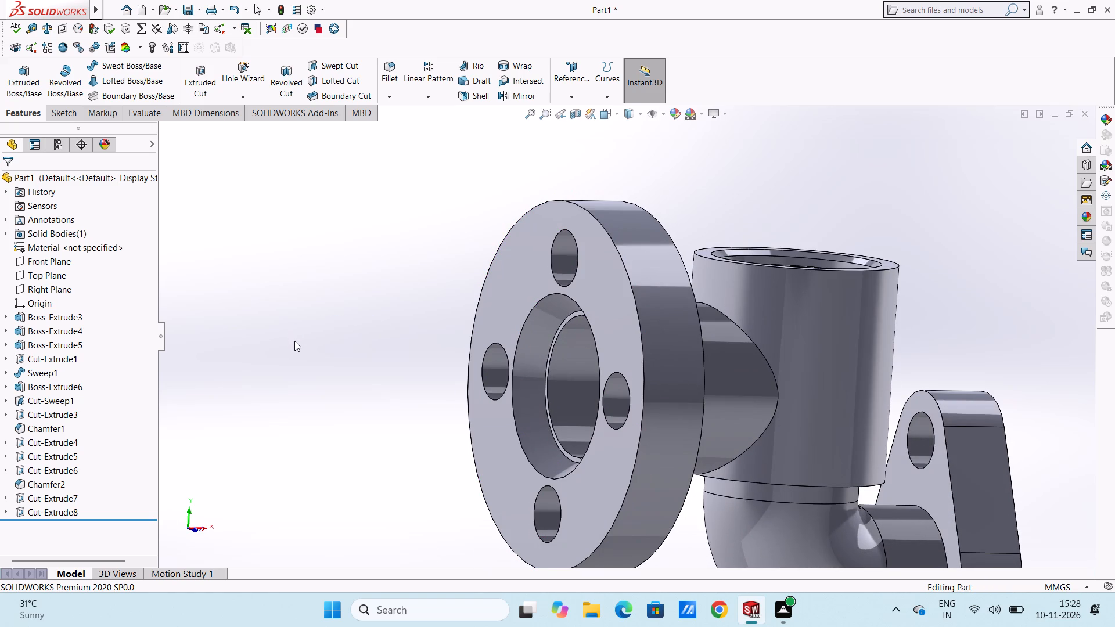
{"action": "middle_click_drag", "start_coordinate": [296, 341], "coordinate": [369, 377]}
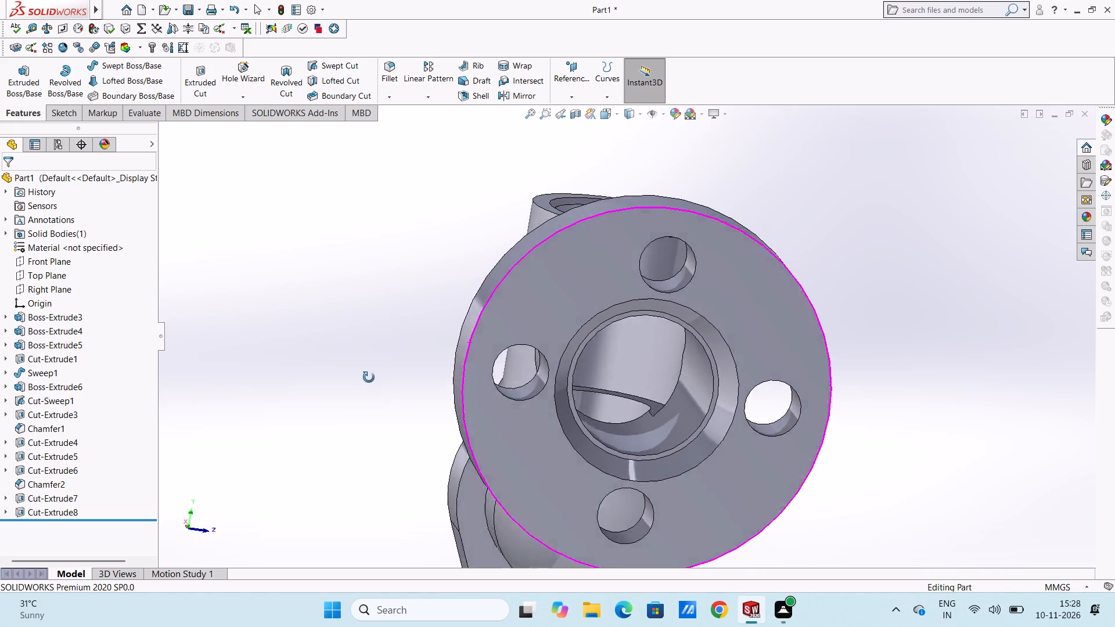
{"action": "middle_click_drag", "start_coordinate": [369, 377], "coordinate": [336, 355]}
{"action": "middle_click_drag", "start_coordinate": [329, 349], "coordinate": [318, 348]}
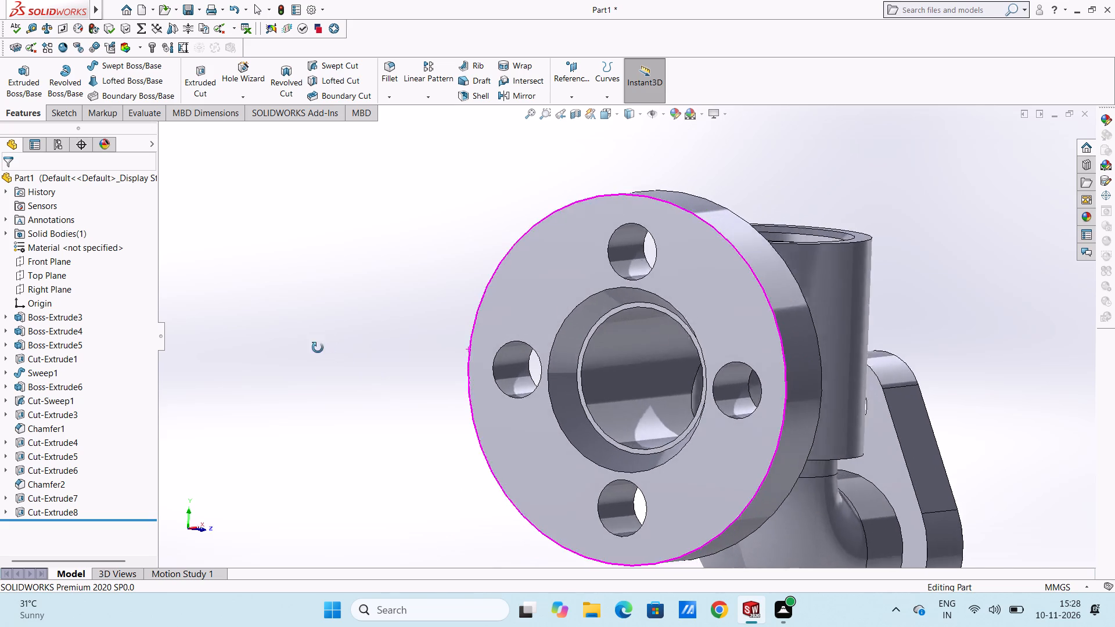
{"action": "middle_click_drag", "start_coordinate": [318, 348], "coordinate": [282, 344]}
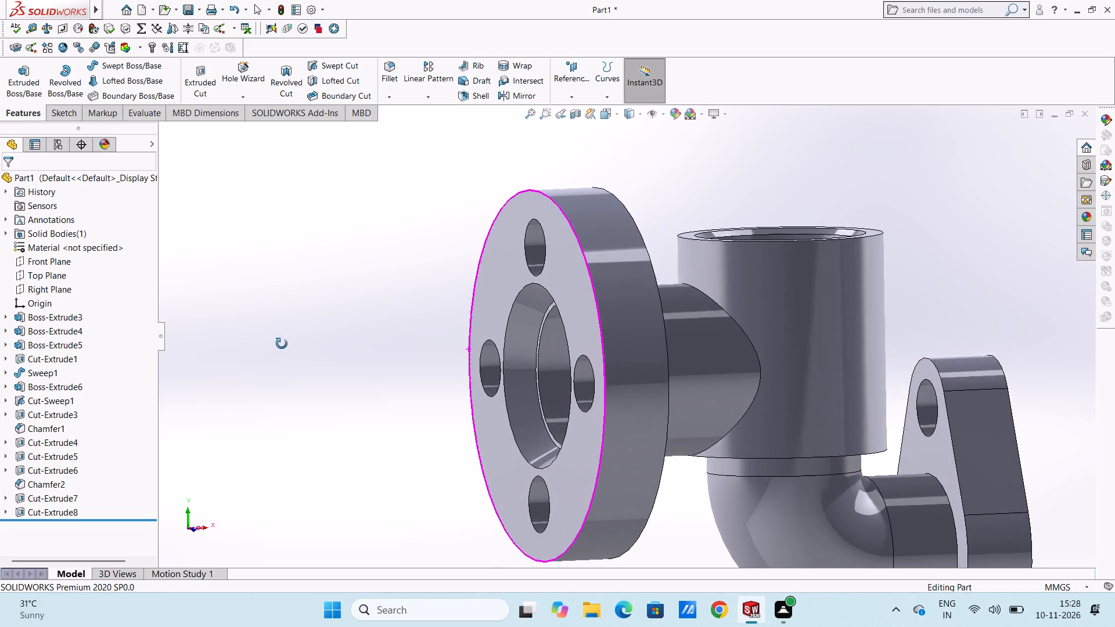
{"action": "middle_click_drag", "start_coordinate": [282, 344], "coordinate": [285, 344]}
{"action": "middle_click", "coordinate": [285, 344]}
{"action": "middle_click", "coordinate": [285, 344]}
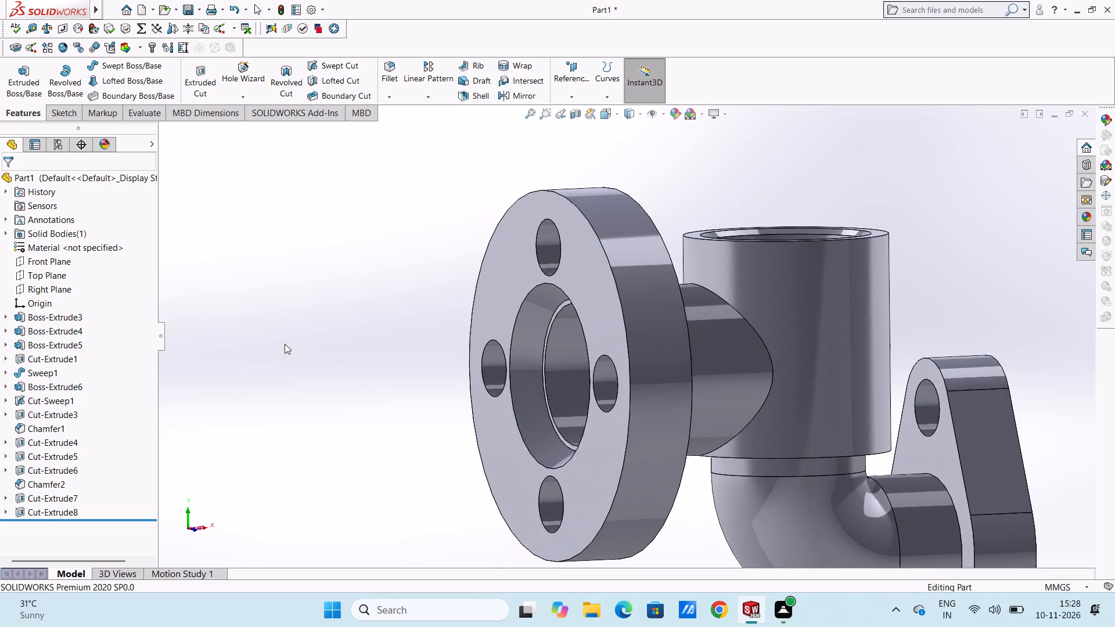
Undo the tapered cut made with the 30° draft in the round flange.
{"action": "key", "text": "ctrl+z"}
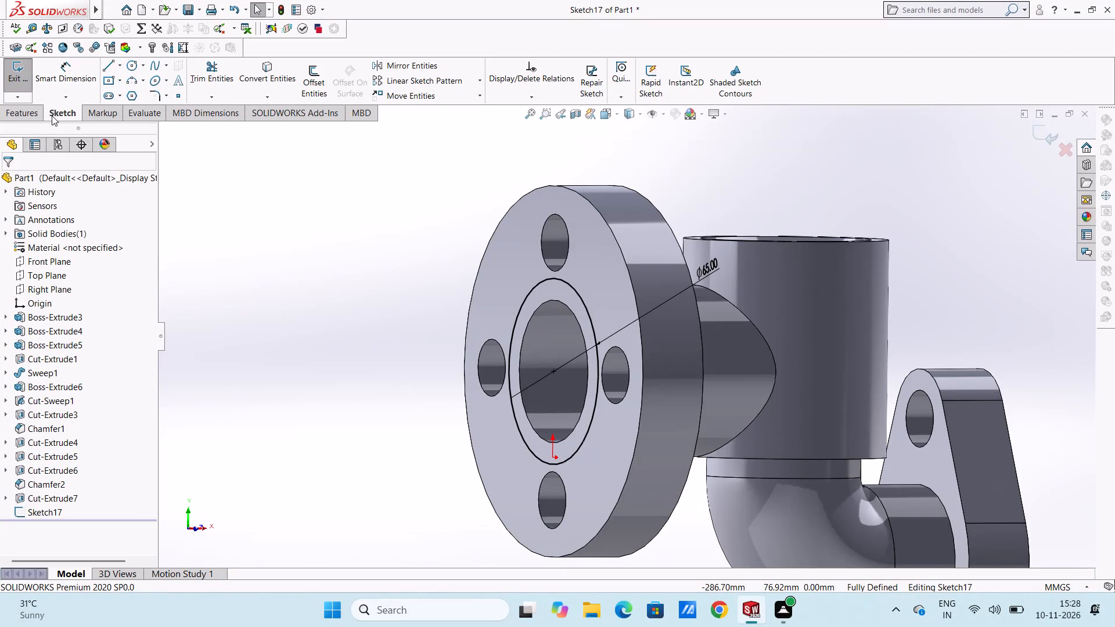
Cut-Extrude the 65 mm circle blind 10 mm into the round flange with a 45° inward draft.
{"action": "left_click", "coordinate": [19, 111]}
{"action": "left_click", "coordinate": [198, 82]}
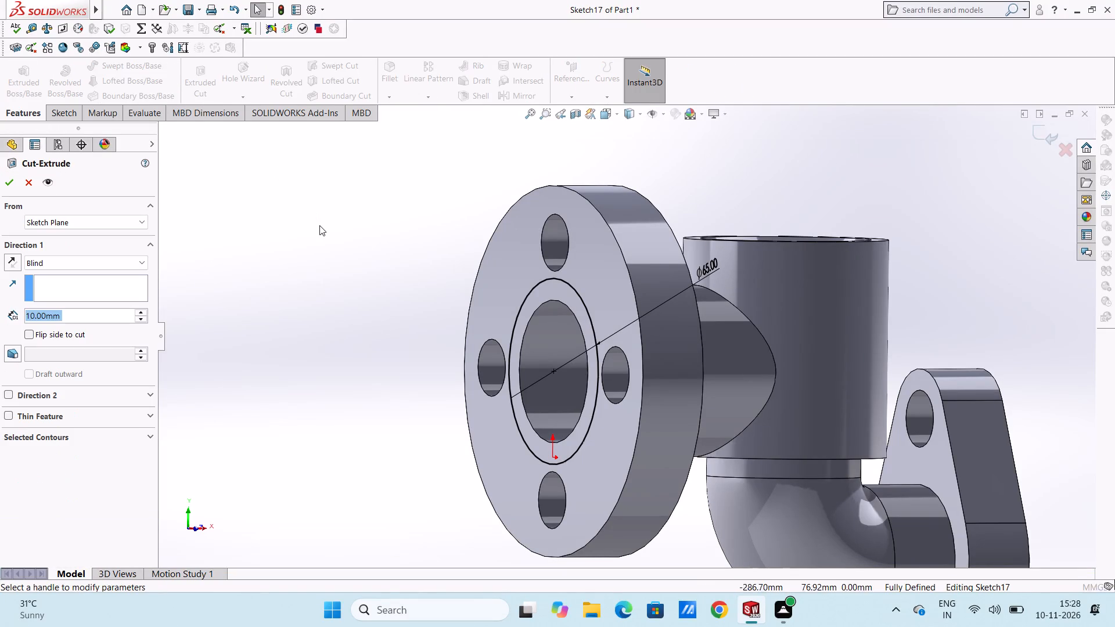
{"action": "left_click", "coordinate": [10, 351]}
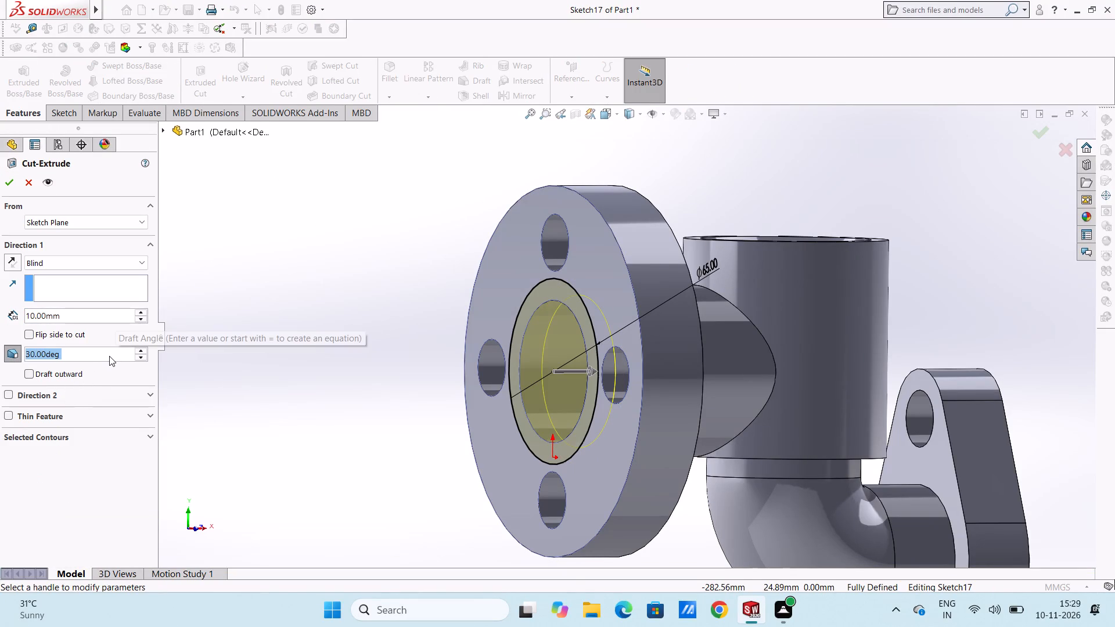
{"action": "type", "text": "45"}
{"action": "key", "text": "Return"}
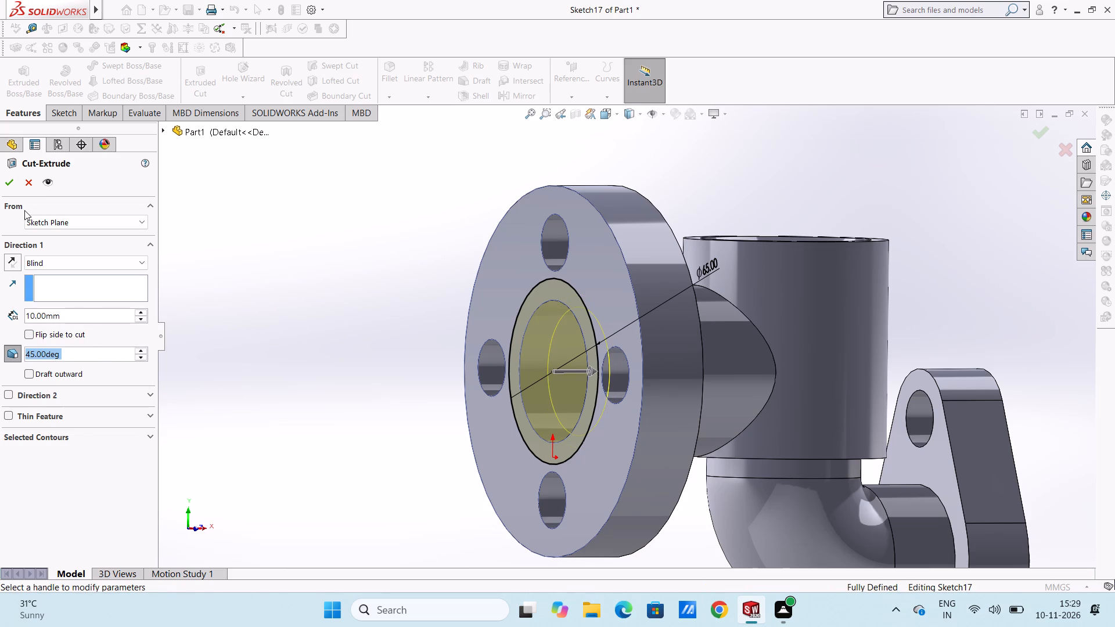
{"action": "left_click", "coordinate": [11, 185]}
{"action": "left_click", "coordinate": [271, 269]}
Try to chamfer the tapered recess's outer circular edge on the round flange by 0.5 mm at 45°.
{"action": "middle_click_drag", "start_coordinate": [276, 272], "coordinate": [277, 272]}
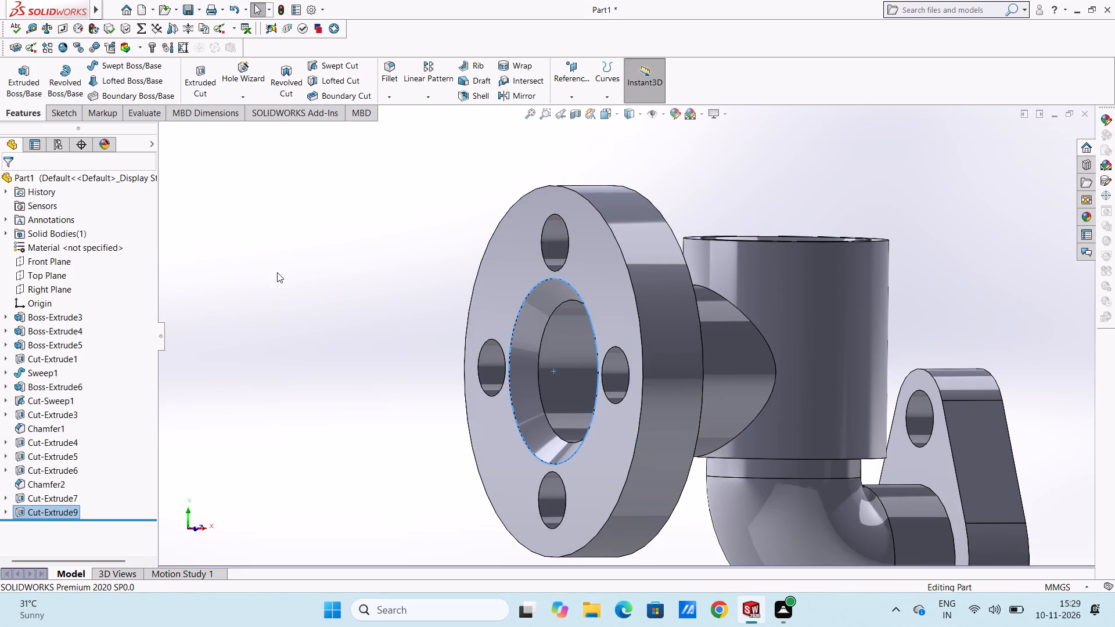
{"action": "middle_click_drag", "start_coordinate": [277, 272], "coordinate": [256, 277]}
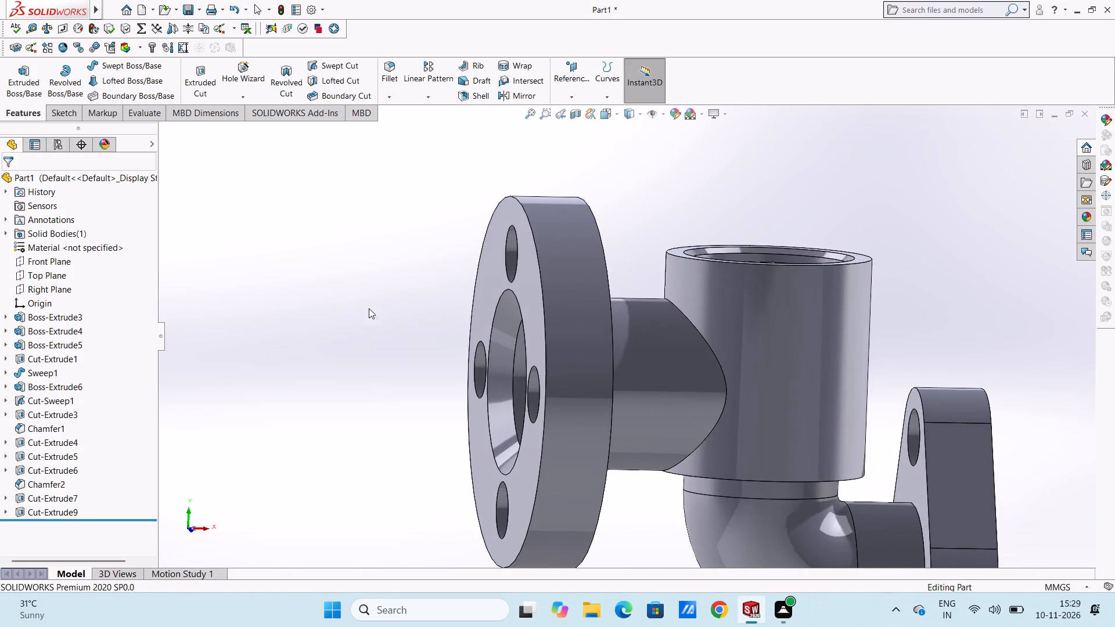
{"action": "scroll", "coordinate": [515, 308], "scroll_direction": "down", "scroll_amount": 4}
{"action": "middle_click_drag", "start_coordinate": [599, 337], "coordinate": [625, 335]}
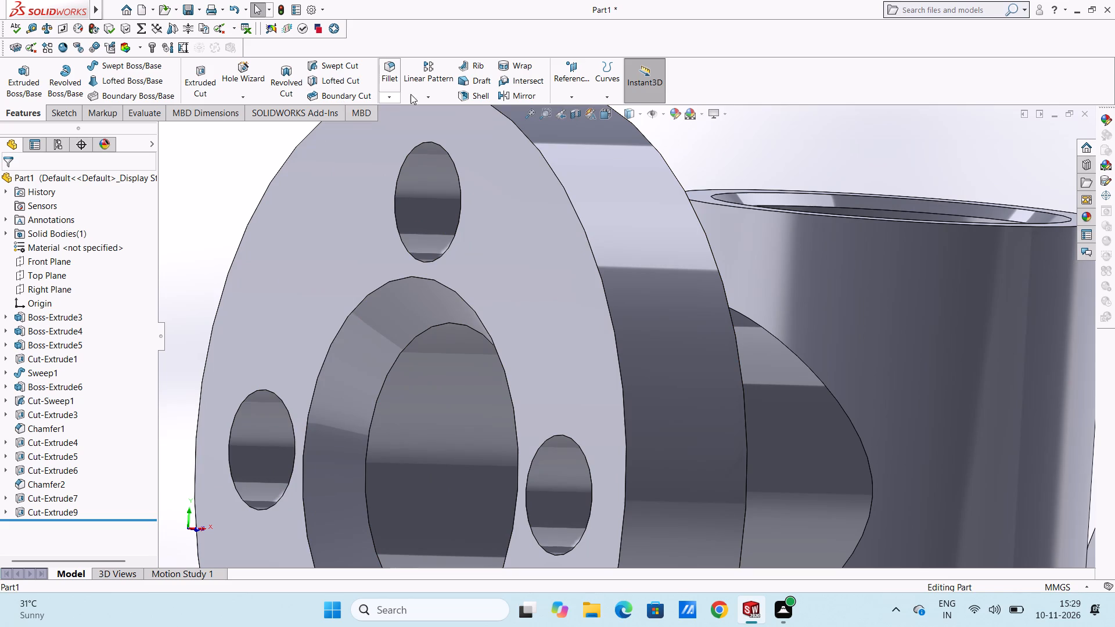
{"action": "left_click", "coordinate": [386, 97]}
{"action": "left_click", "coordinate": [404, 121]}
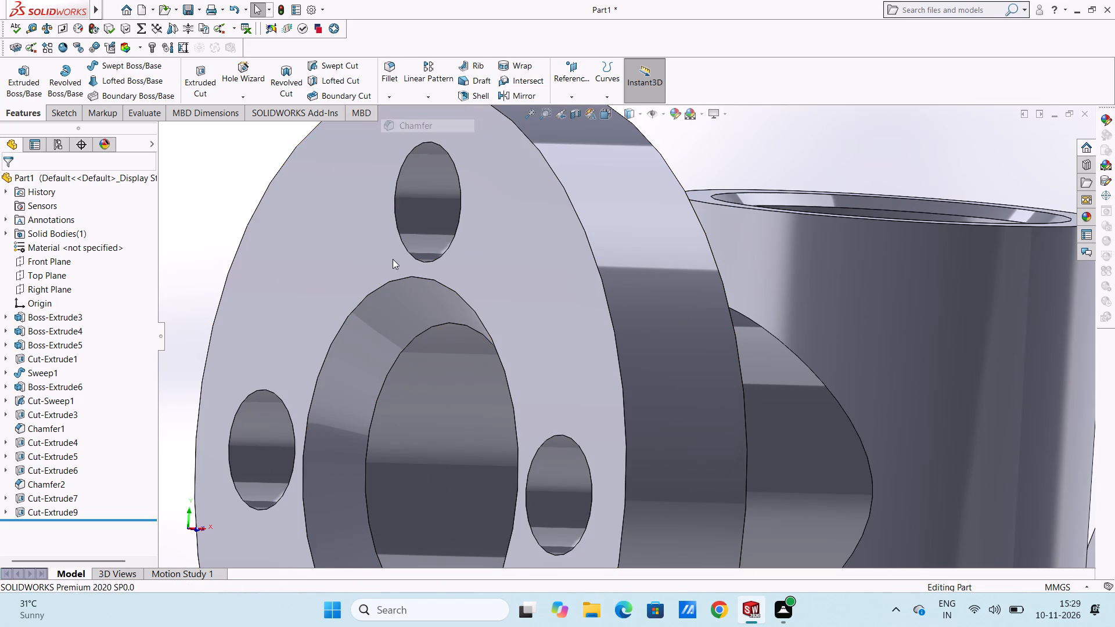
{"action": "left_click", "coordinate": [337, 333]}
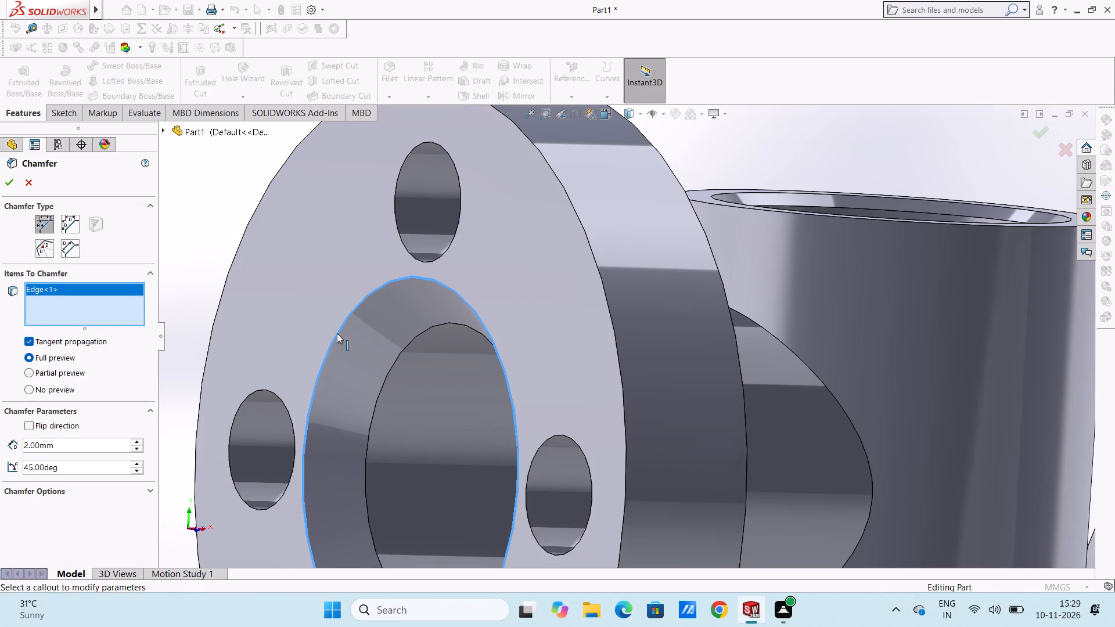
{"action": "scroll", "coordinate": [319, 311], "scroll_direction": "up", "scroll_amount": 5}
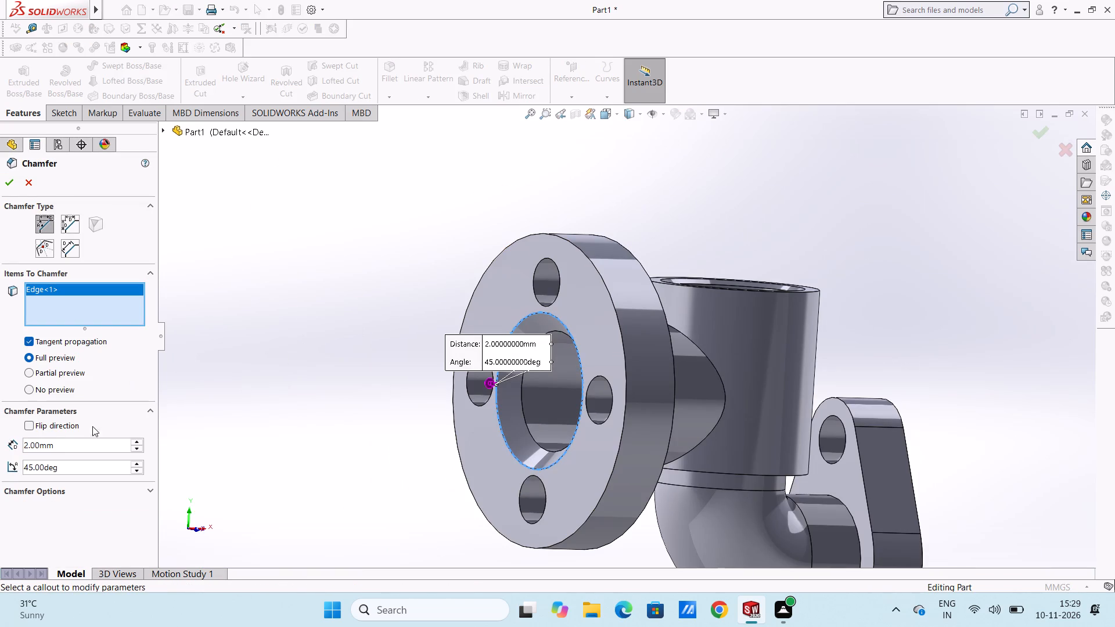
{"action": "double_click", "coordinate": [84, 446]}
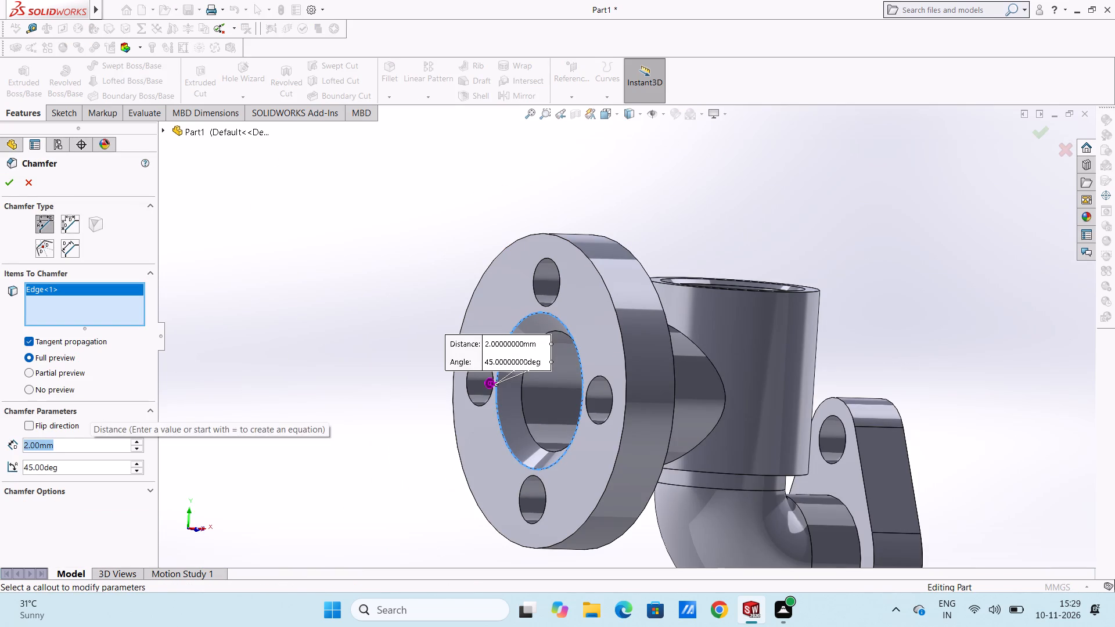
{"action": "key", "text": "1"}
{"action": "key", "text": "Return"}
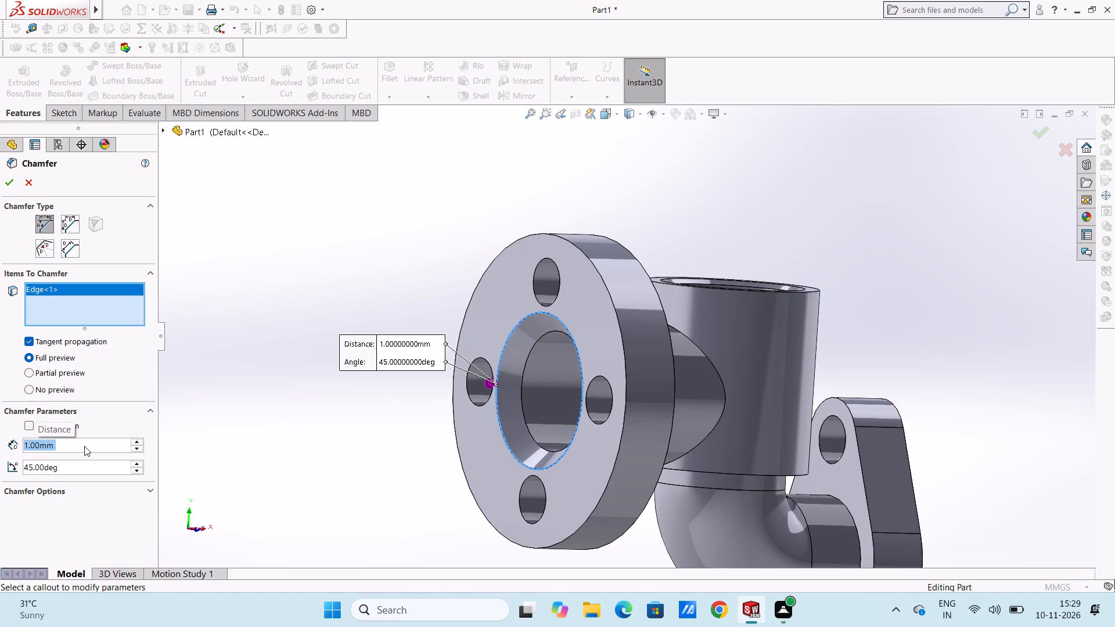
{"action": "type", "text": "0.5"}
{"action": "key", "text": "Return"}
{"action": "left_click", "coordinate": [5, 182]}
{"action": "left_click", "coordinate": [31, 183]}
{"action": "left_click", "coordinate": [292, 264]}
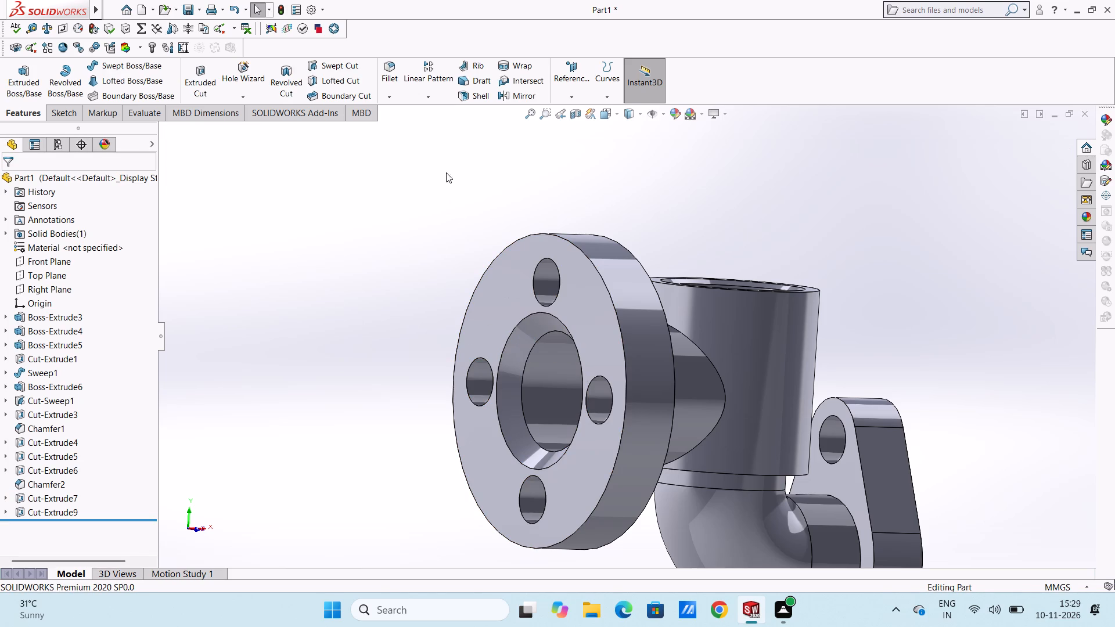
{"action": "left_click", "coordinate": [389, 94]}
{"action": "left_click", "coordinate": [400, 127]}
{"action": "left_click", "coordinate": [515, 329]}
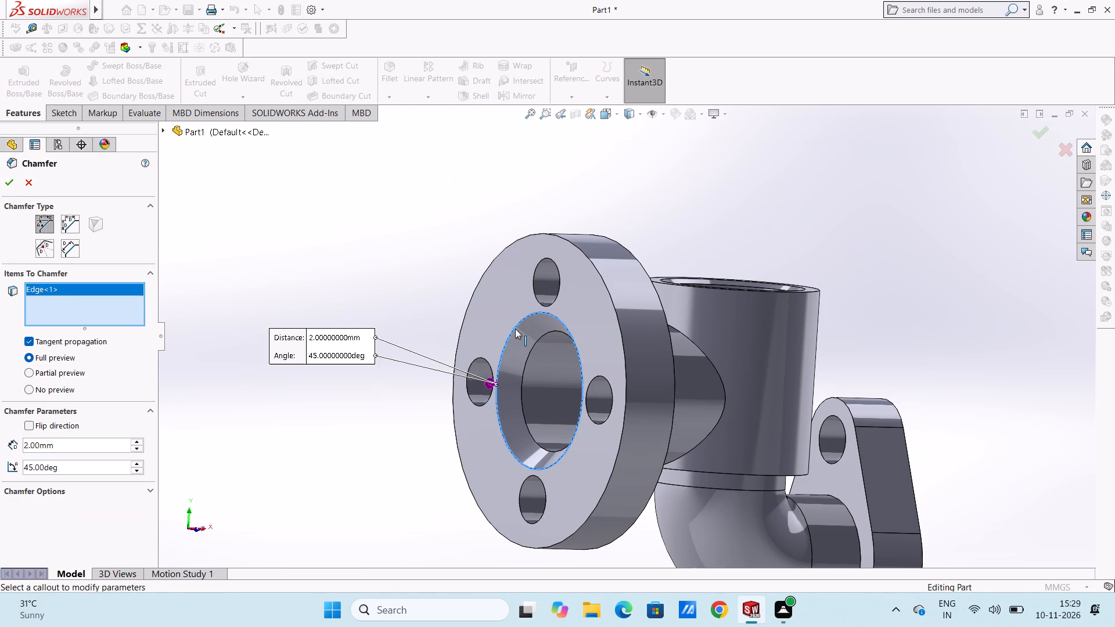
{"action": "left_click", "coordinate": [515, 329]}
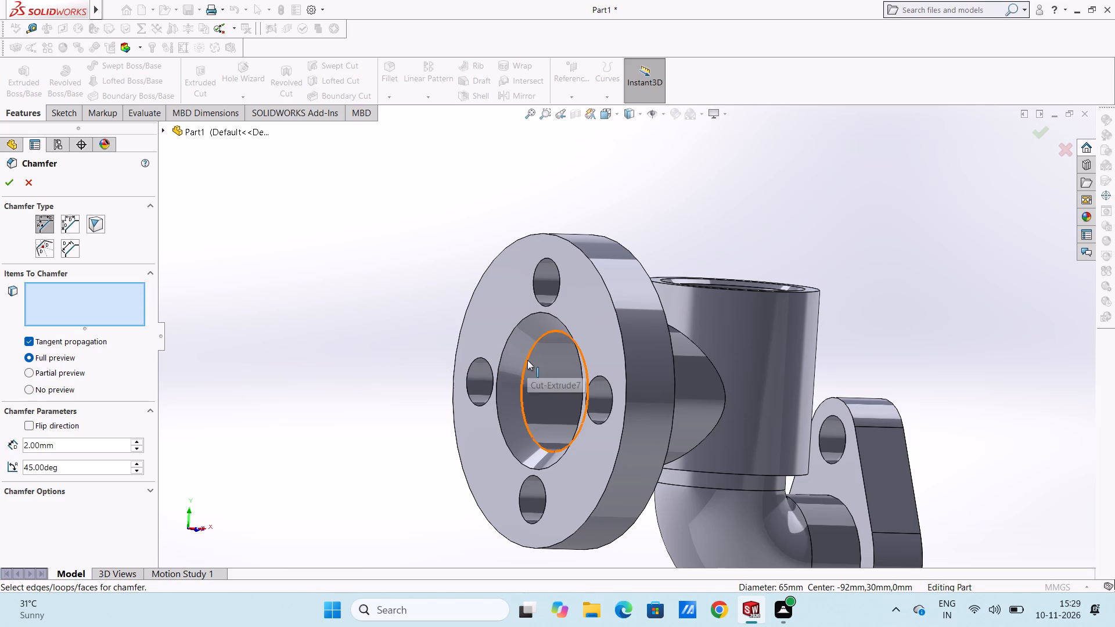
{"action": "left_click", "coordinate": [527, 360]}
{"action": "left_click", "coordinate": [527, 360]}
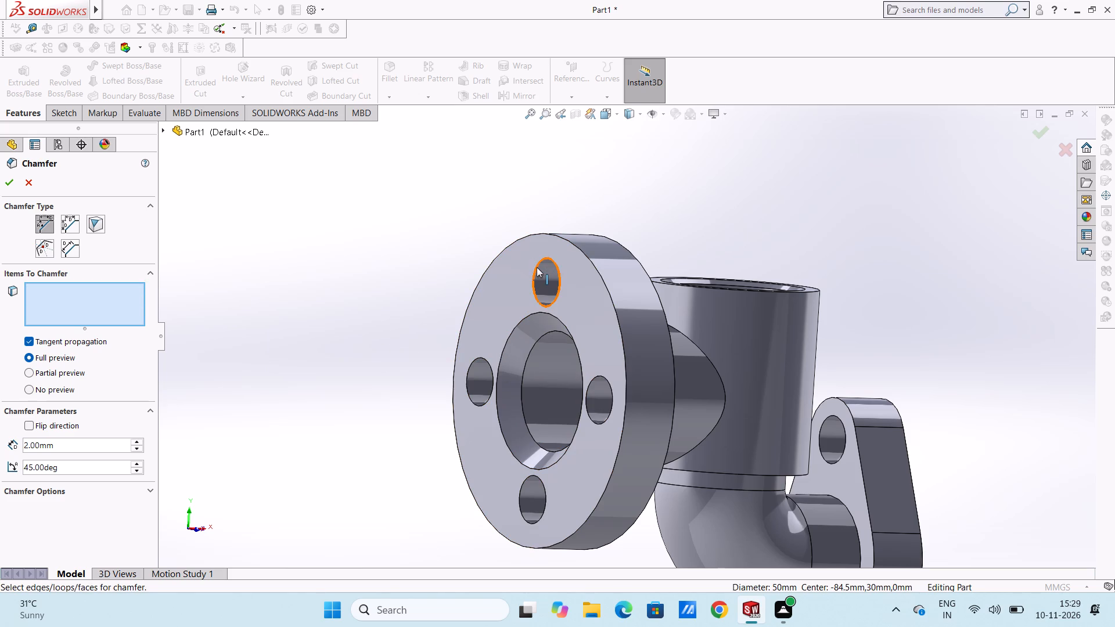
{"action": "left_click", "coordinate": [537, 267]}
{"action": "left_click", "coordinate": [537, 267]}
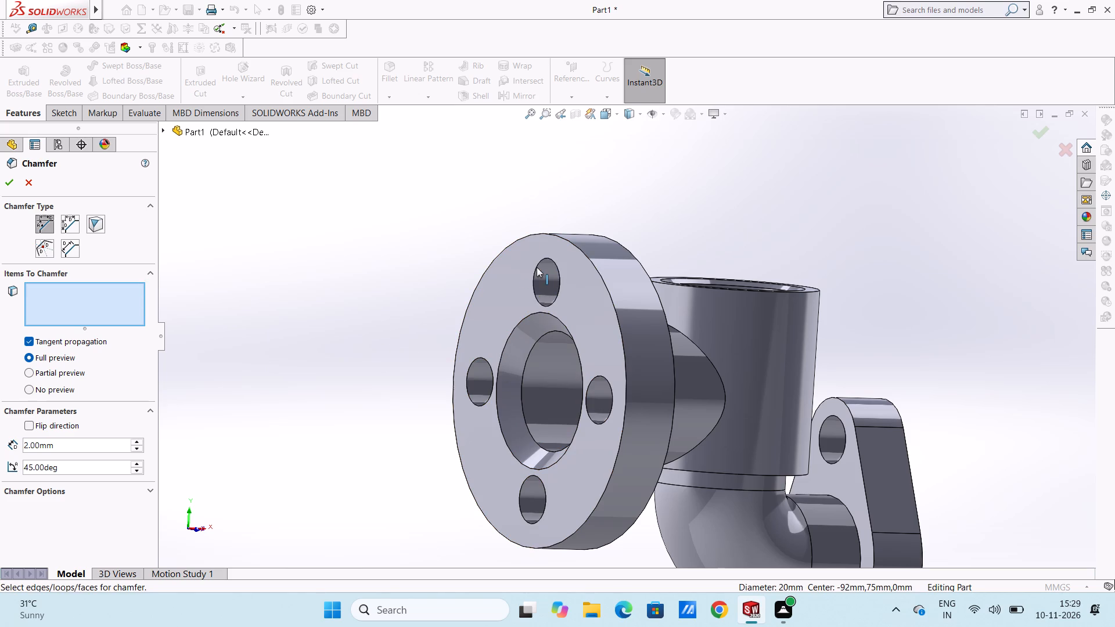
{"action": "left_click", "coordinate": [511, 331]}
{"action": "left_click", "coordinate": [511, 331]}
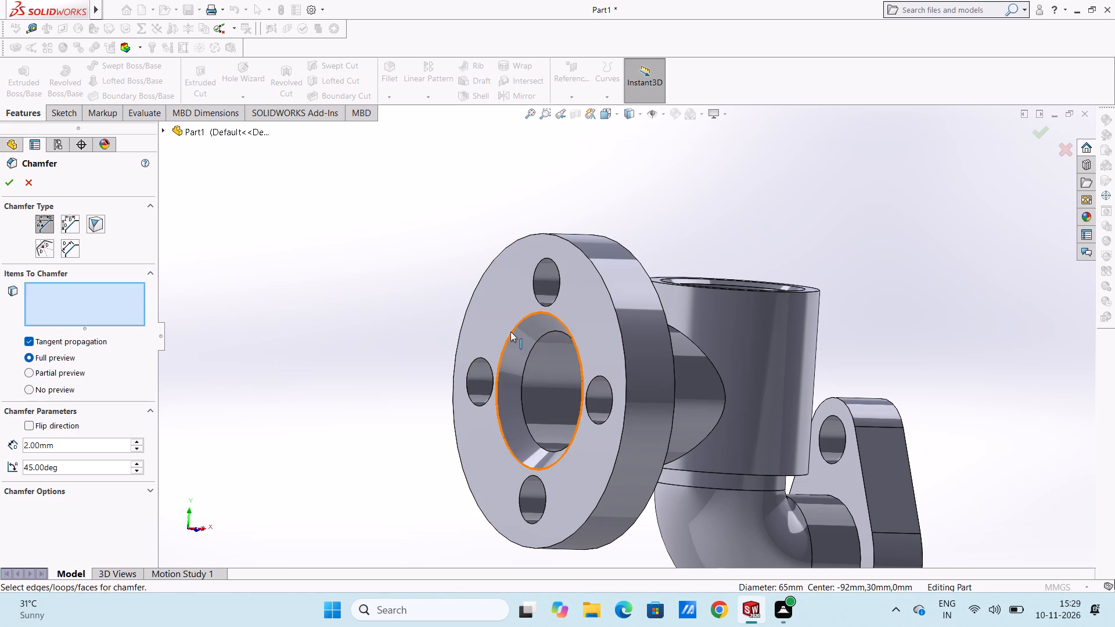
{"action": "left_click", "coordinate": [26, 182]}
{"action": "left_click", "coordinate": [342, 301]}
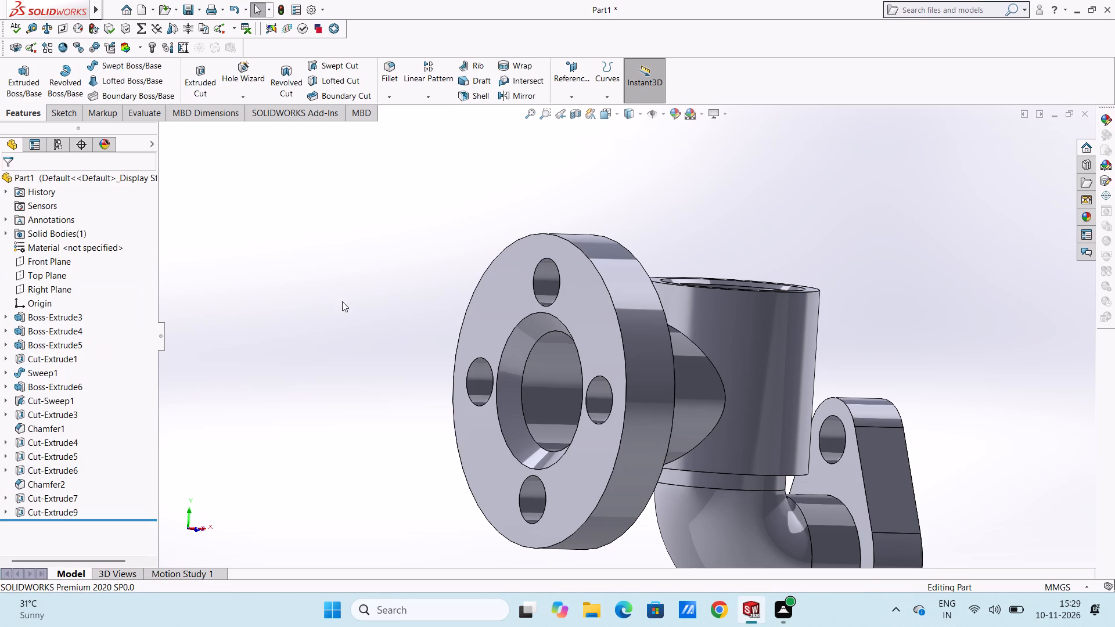
Section the fitting along the Front Plane, examine its connected bores, elbow and flange recesses, and turn the section view off.
{"action": "middle_click_drag", "start_coordinate": [377, 373], "coordinate": [298, 358]}
{"action": "scroll", "coordinate": [309, 373], "scroll_direction": "up", "scroll_amount": 5}
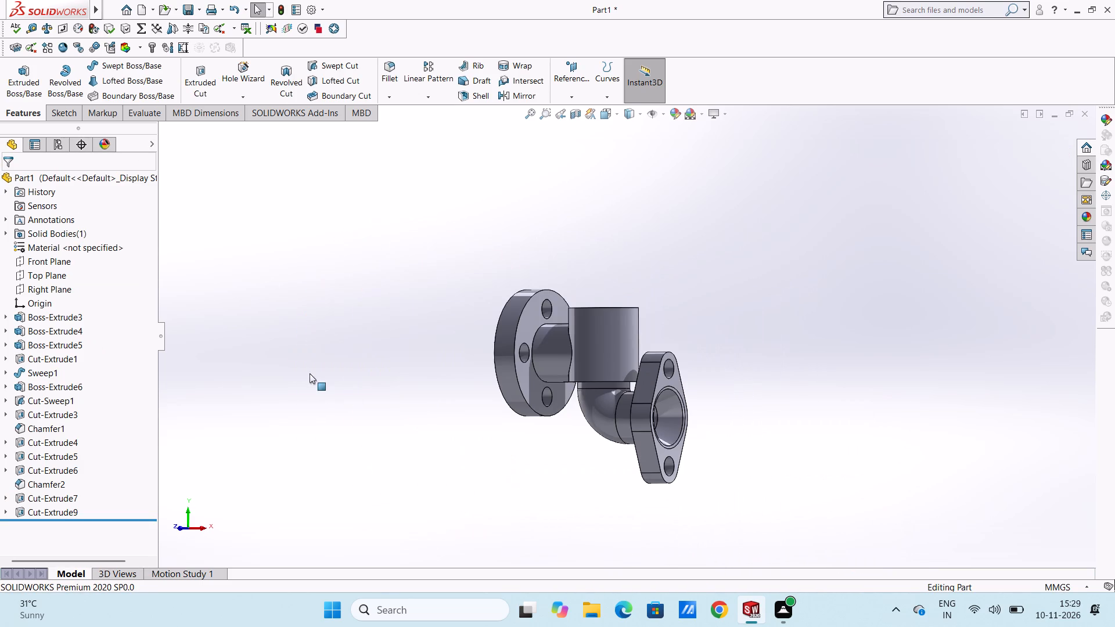
{"action": "left_click", "coordinate": [572, 117]}
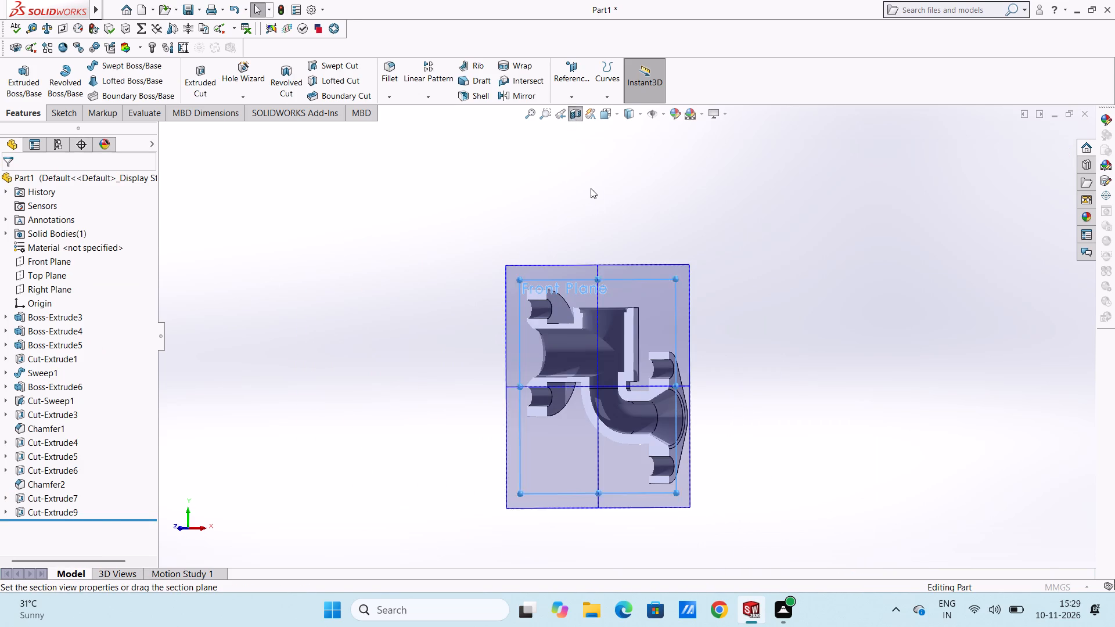
{"action": "left_click", "coordinate": [13, 186]}
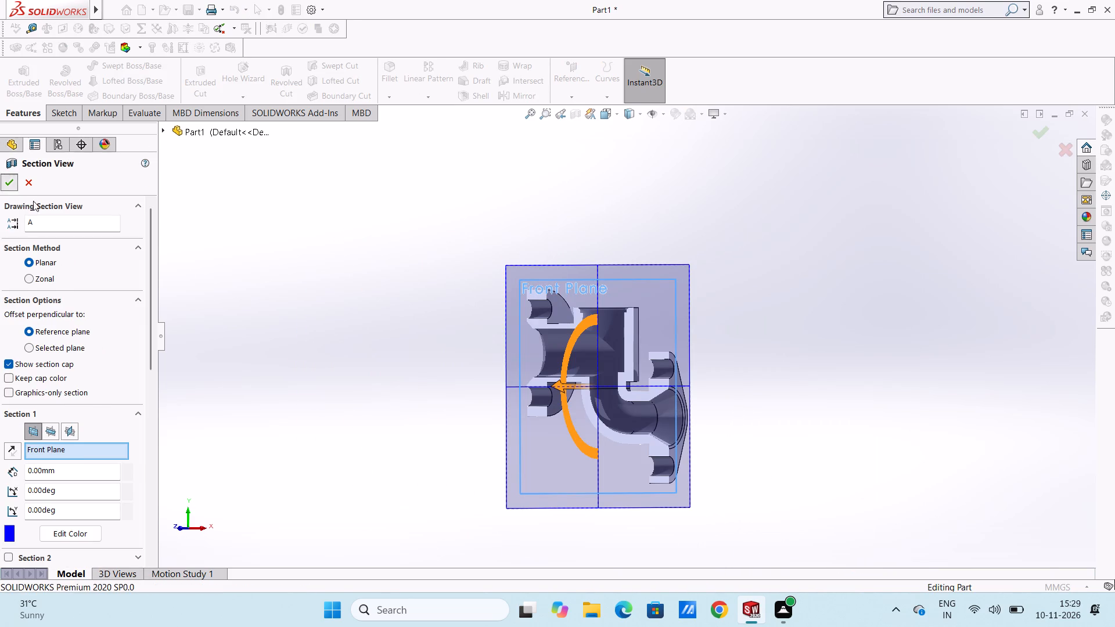
{"action": "scroll", "coordinate": [641, 380], "scroll_direction": "down", "scroll_amount": 4}
{"action": "middle_click_drag", "start_coordinate": [668, 292], "coordinate": [680, 292]}
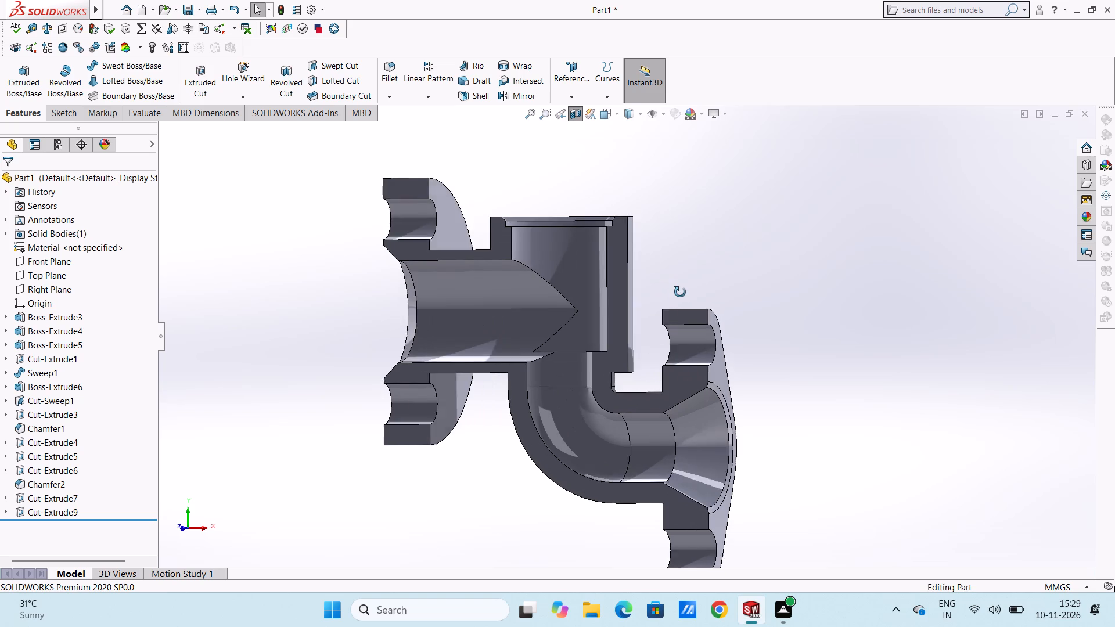
{"action": "middle_click_drag", "start_coordinate": [680, 292], "coordinate": [703, 291]}
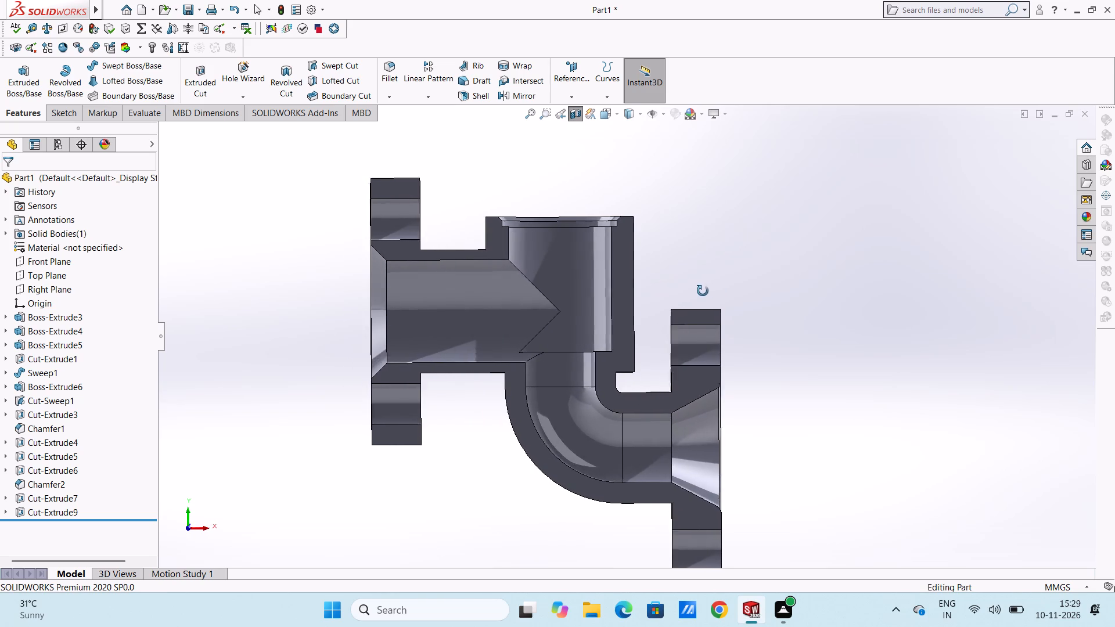
{"action": "middle_click_drag", "start_coordinate": [703, 291], "coordinate": [710, 293]}
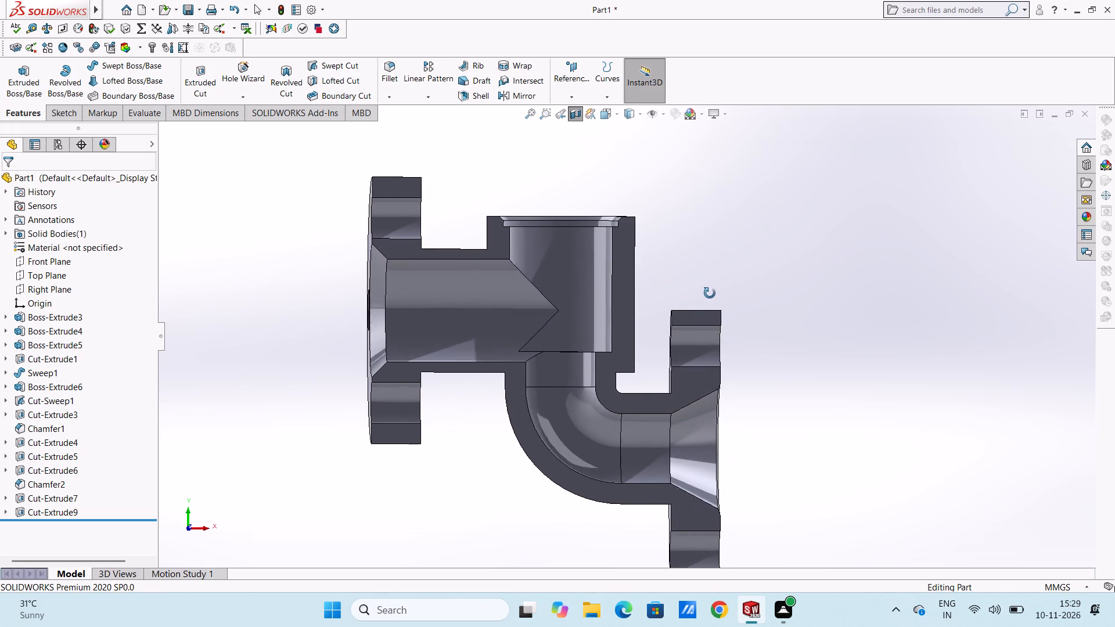
{"action": "middle_click_drag", "start_coordinate": [710, 293], "coordinate": [683, 284]}
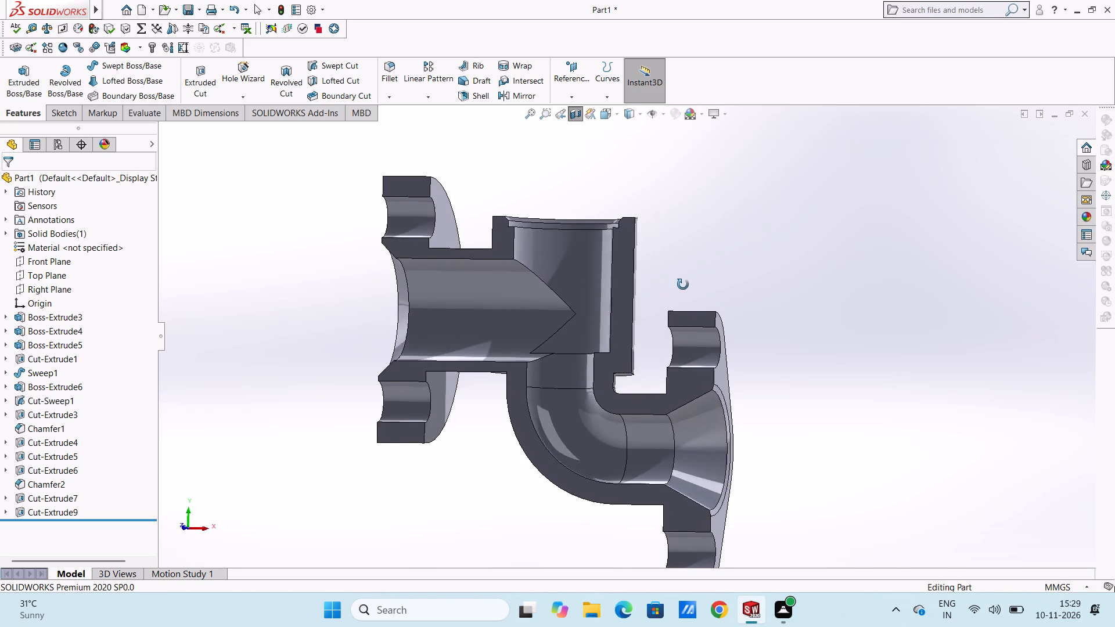
{"action": "middle_click_drag", "start_coordinate": [683, 284], "coordinate": [681, 284]}
{"action": "middle_click", "coordinate": [678, 284]}
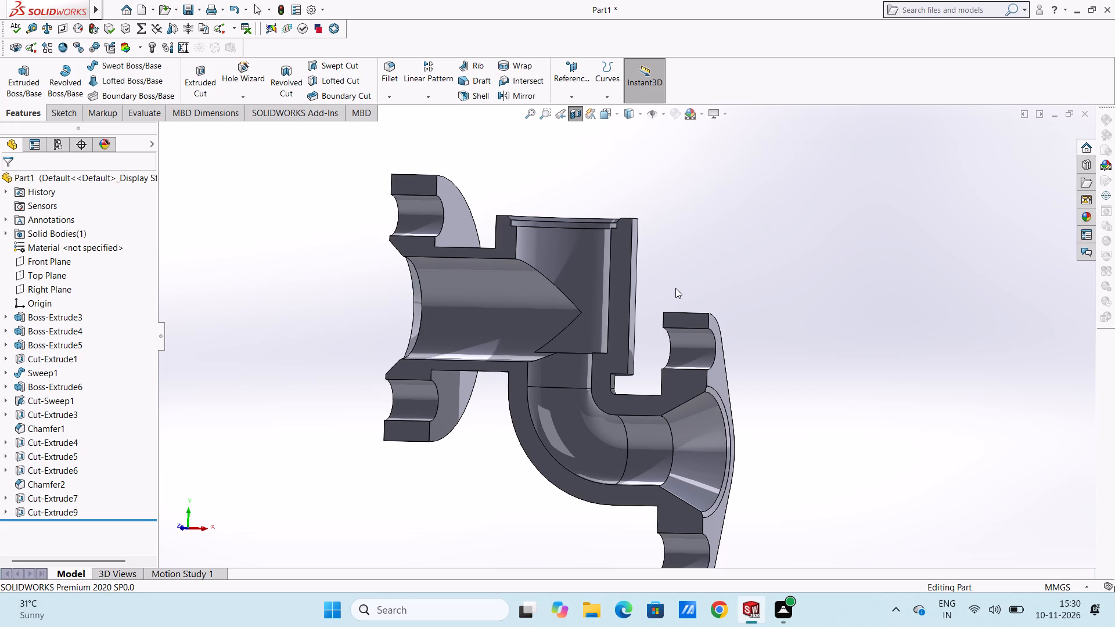
{"action": "scroll", "coordinate": [675, 288], "scroll_direction": "up", "scroll_amount": 3}
{"action": "middle_click_drag", "start_coordinate": [720, 287], "coordinate": [780, 286]}
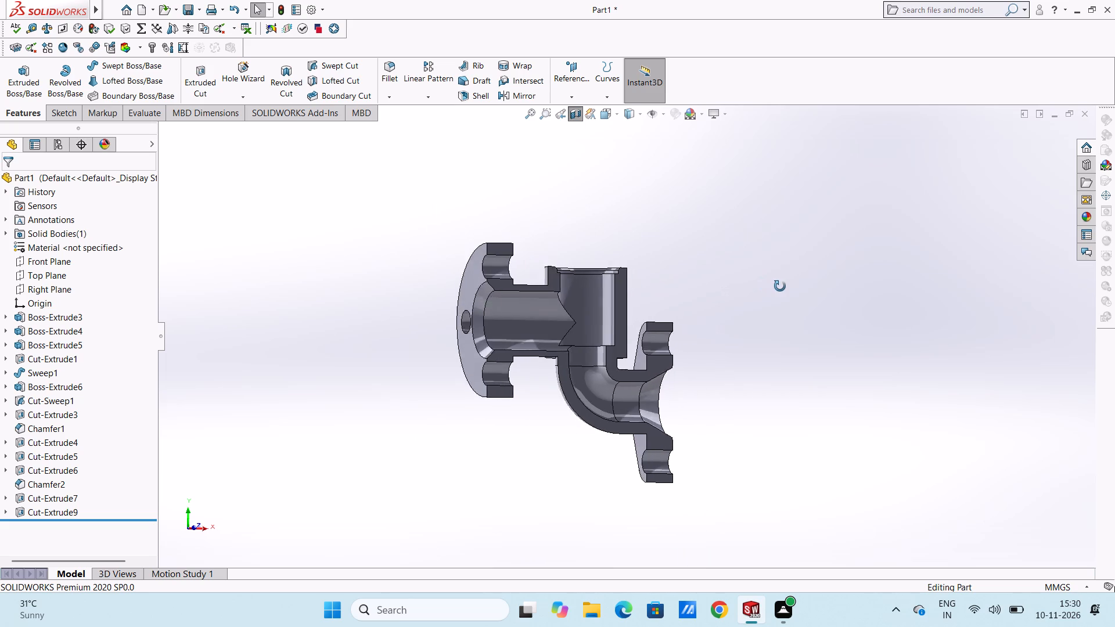
{"action": "middle_click_drag", "start_coordinate": [780, 286], "coordinate": [685, 296]}
{"action": "left_click", "coordinate": [574, 117]}
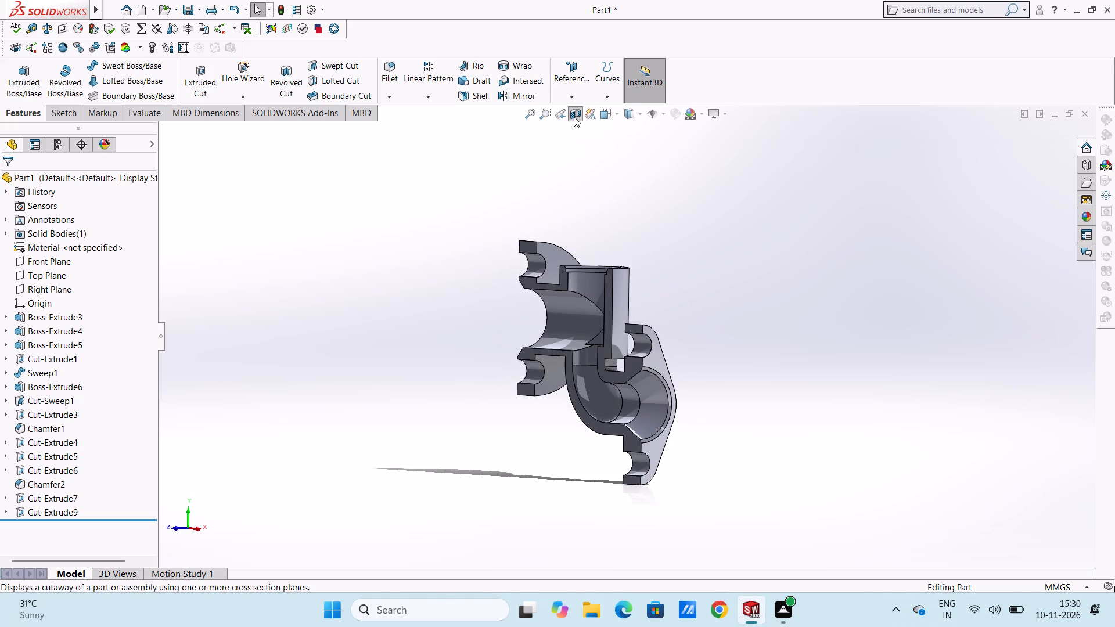
On the Front Plane, sketch a circle of about 27.4 mm radius on the vertical cylinder, centred 38 mm directly above the origin.
{"action": "middle_click_drag", "start_coordinate": [721, 290], "coordinate": [793, 427]}
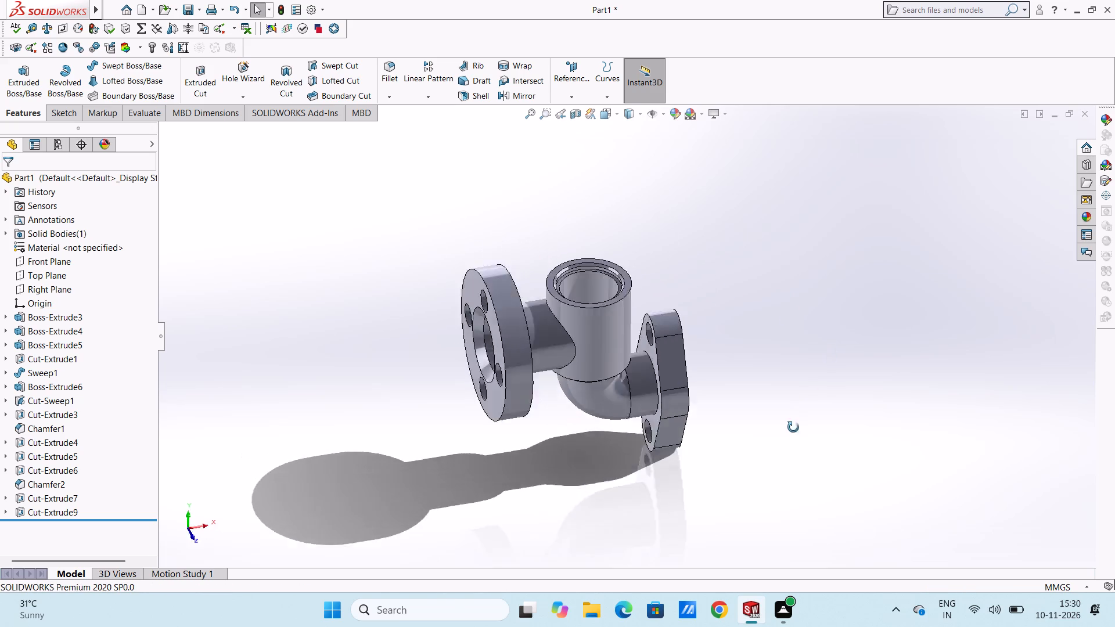
{"action": "middle_click_drag", "start_coordinate": [793, 427], "coordinate": [770, 305]}
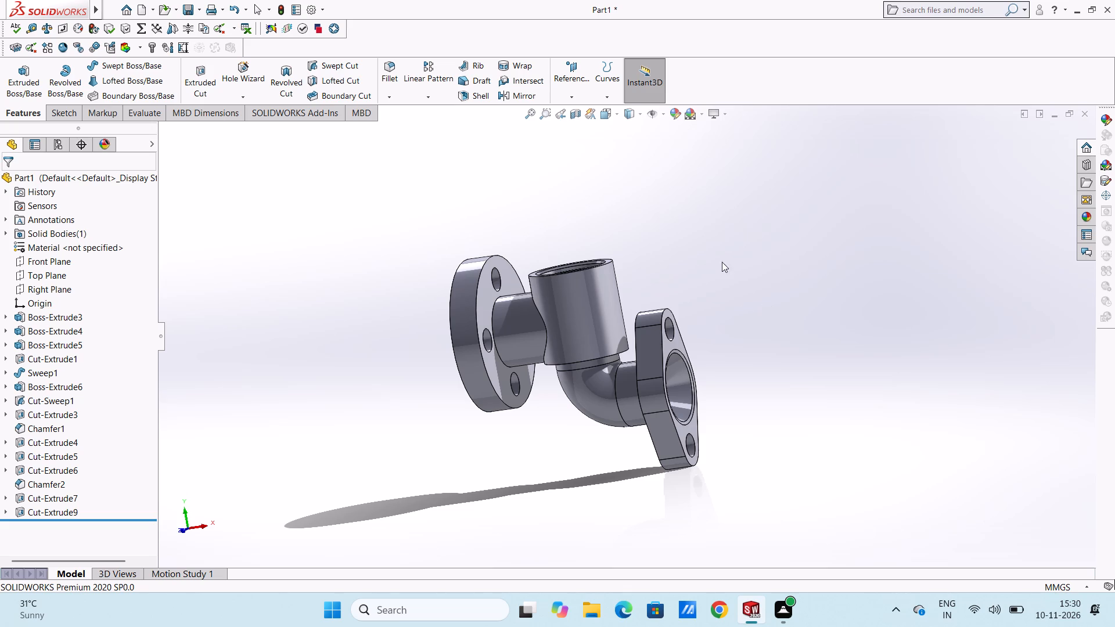
{"action": "middle_click_drag", "start_coordinate": [716, 263], "coordinate": [718, 384]}
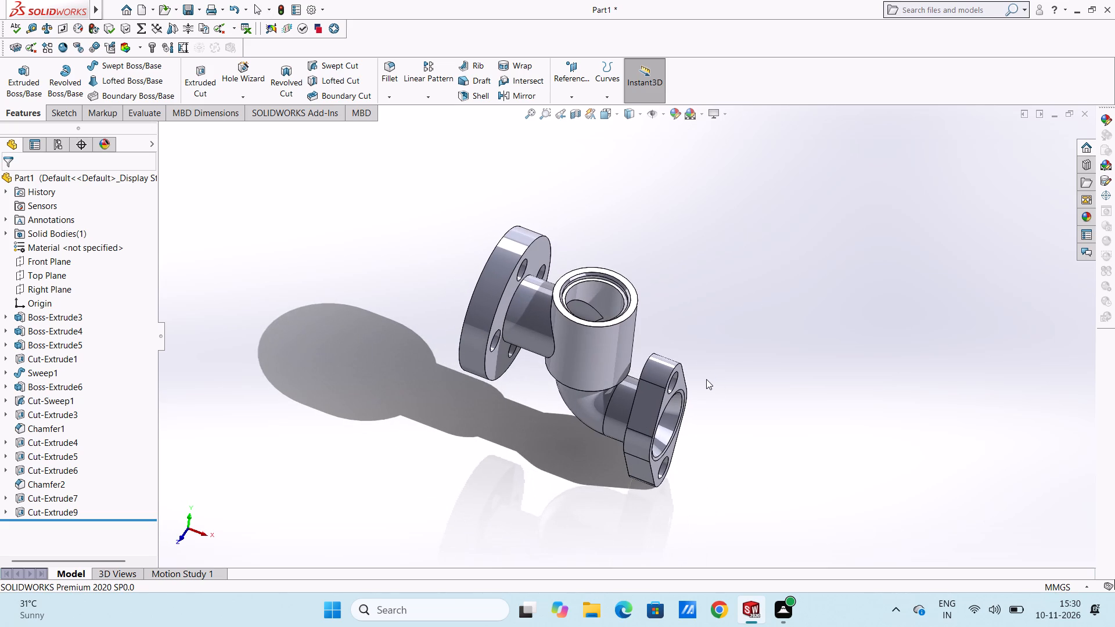
{"action": "key", "text": "ctrl+7"}
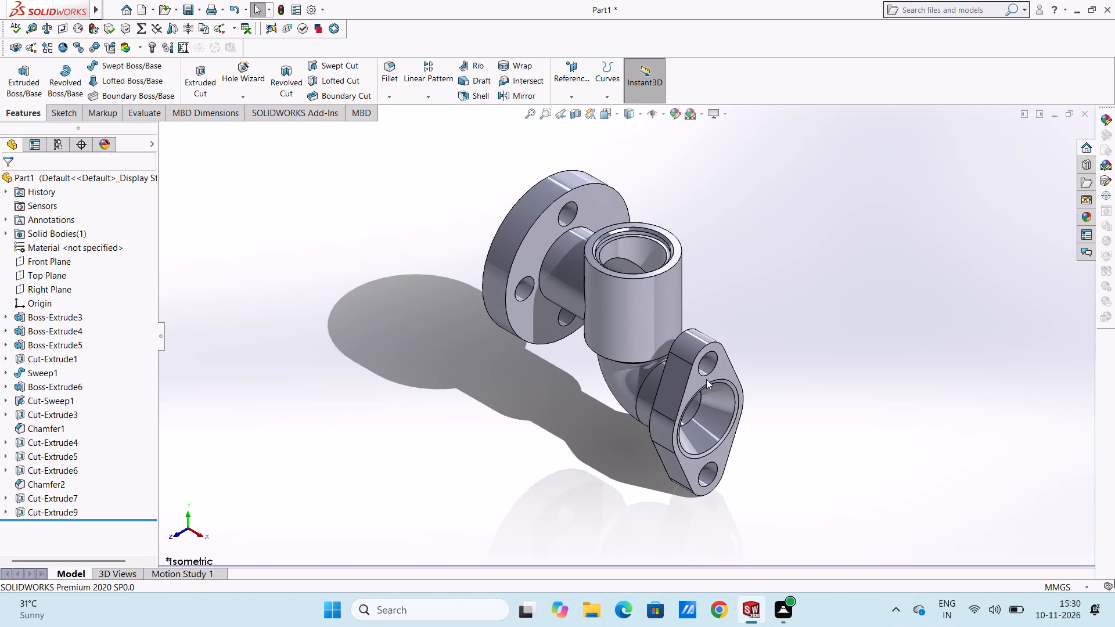
{"action": "left_click", "coordinate": [40, 258]}
{"action": "left_click", "coordinate": [53, 243]}
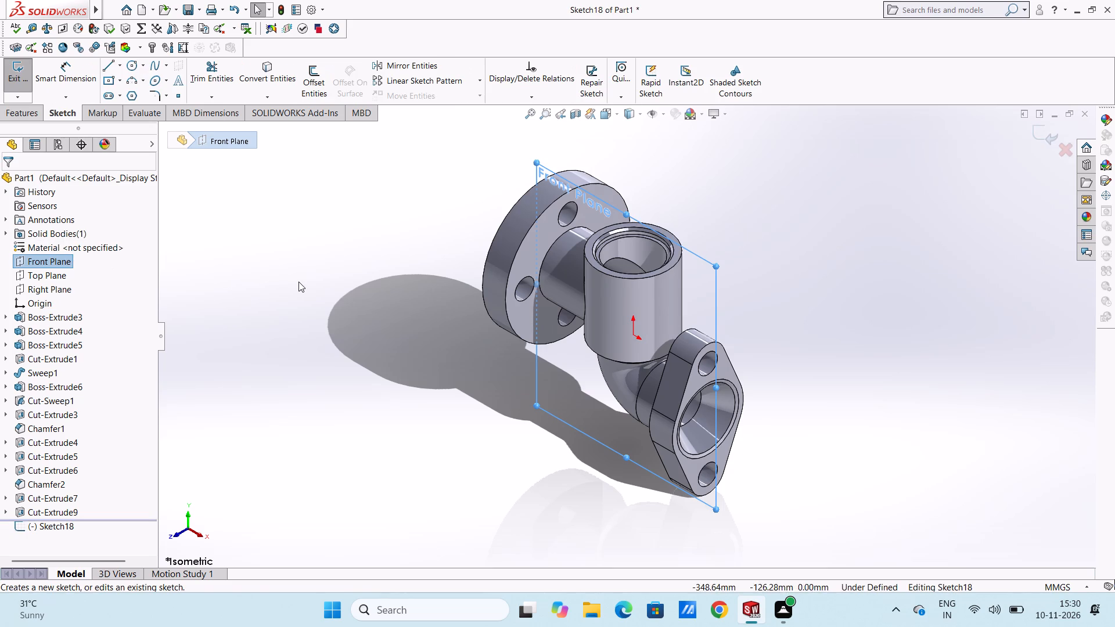
{"action": "left_click", "coordinate": [298, 282]}
{"action": "key", "text": "ctrl+2"}
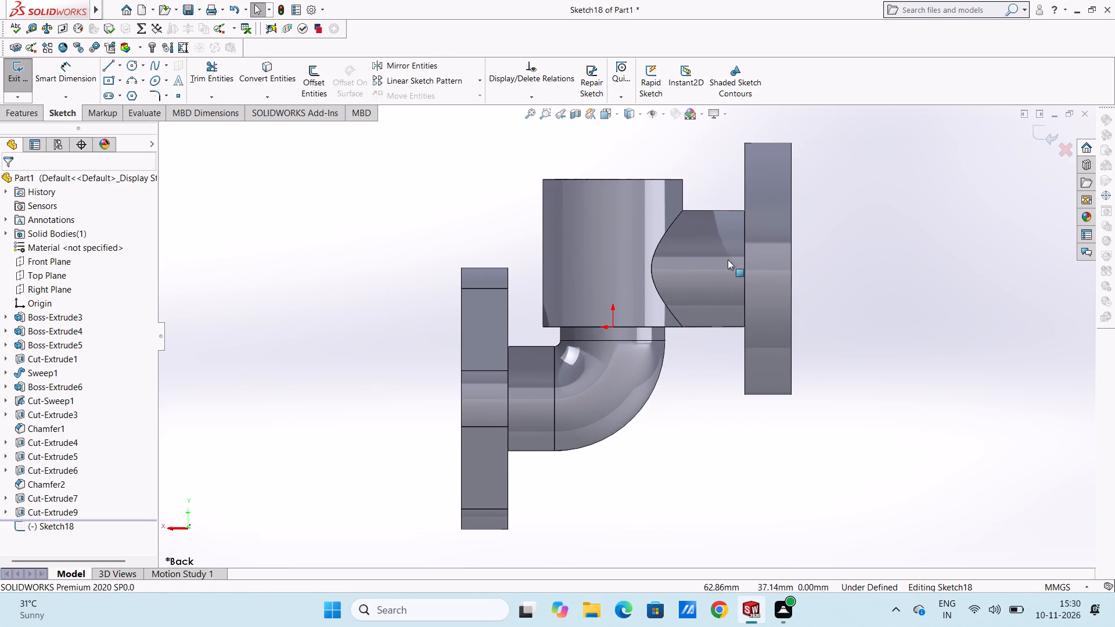
{"action": "scroll", "coordinate": [656, 211], "scroll_direction": "up", "scroll_amount": 3}
{"action": "scroll", "coordinate": [650, 255], "scroll_direction": "down", "scroll_amount": 3}
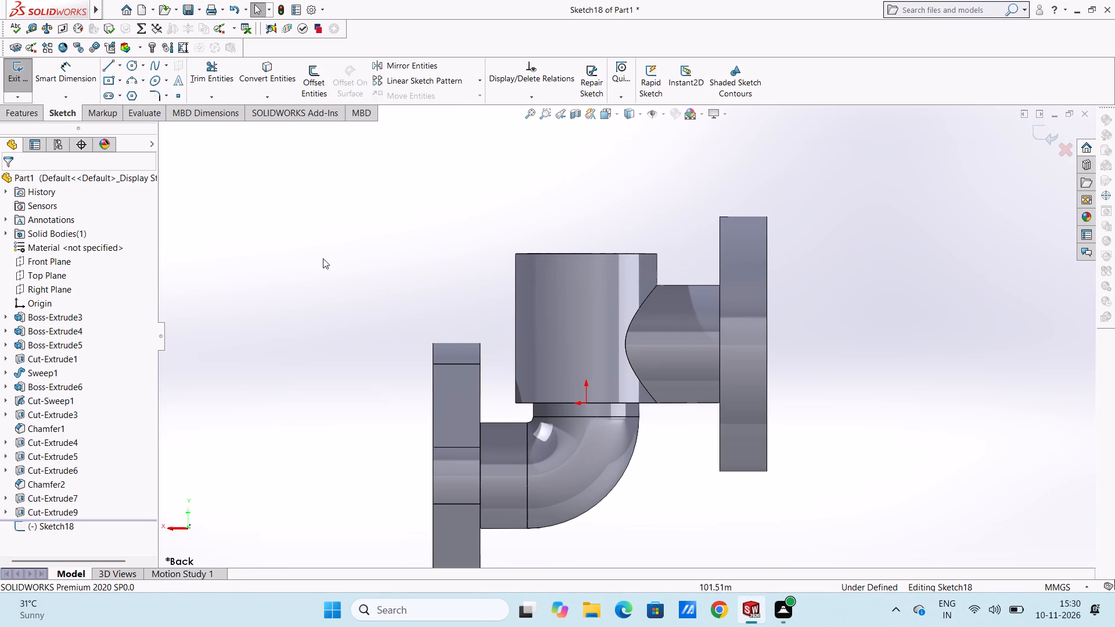
{"action": "left_click", "coordinate": [135, 65]}
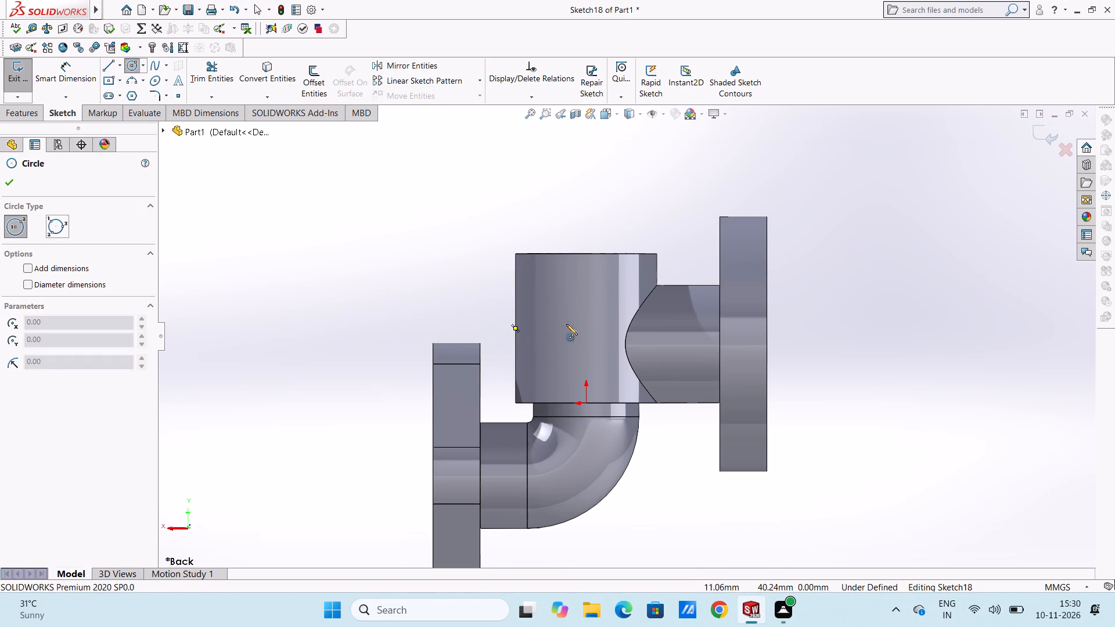
{"action": "left_click", "coordinate": [585, 326]}
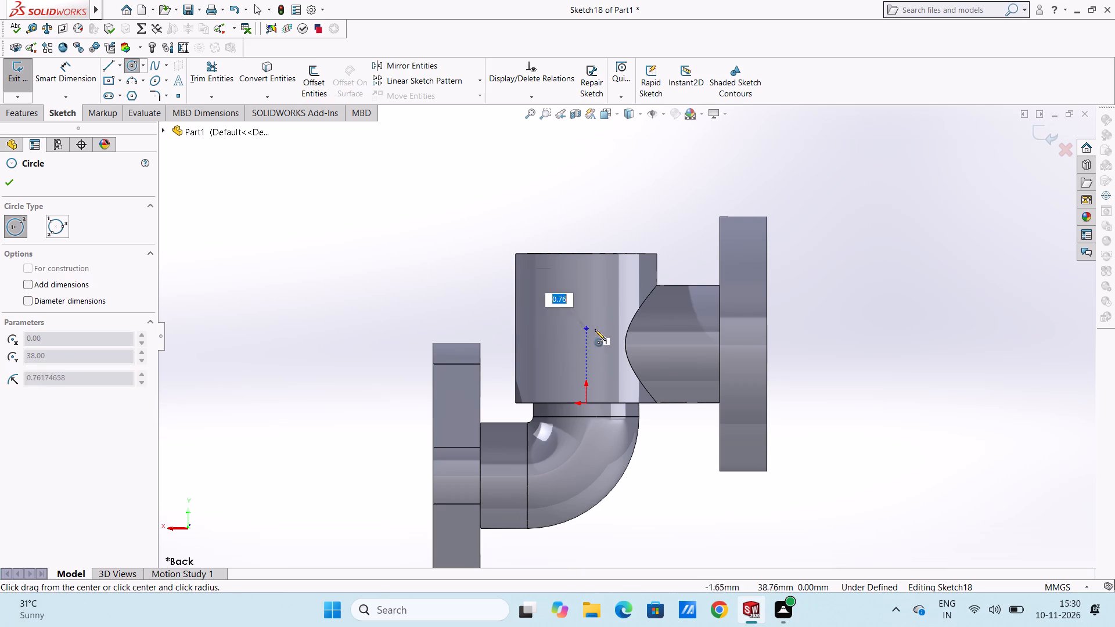
{"action": "left_click", "coordinate": [622, 369]}
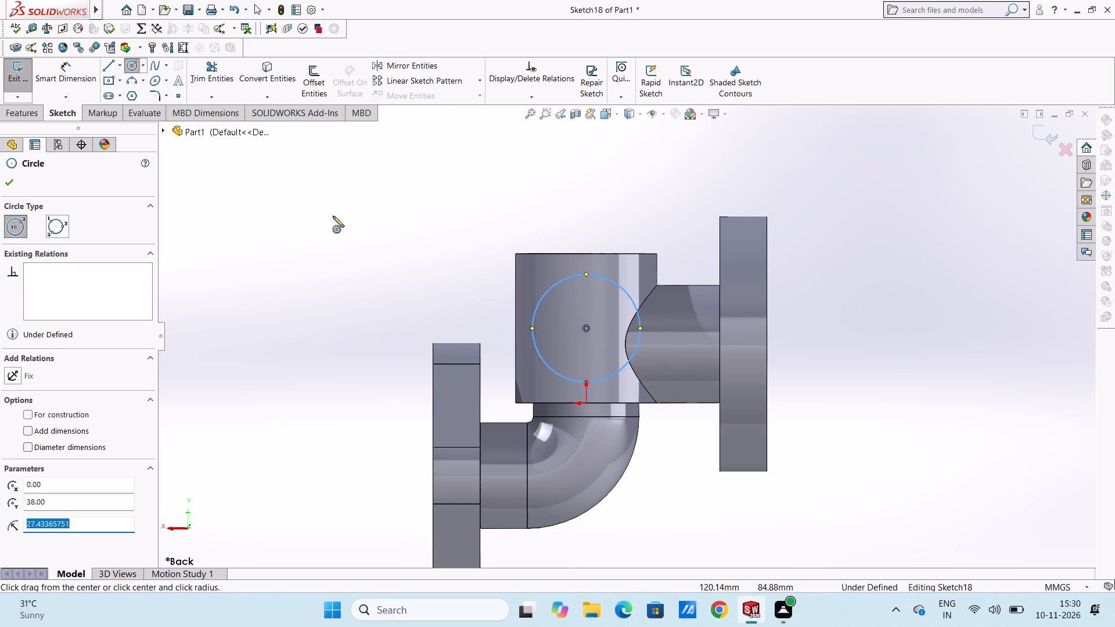
{"action": "right_click", "coordinate": [324, 206]}
{"action": "left_click", "coordinate": [358, 215]}
{"action": "left_click", "coordinate": [348, 221]}
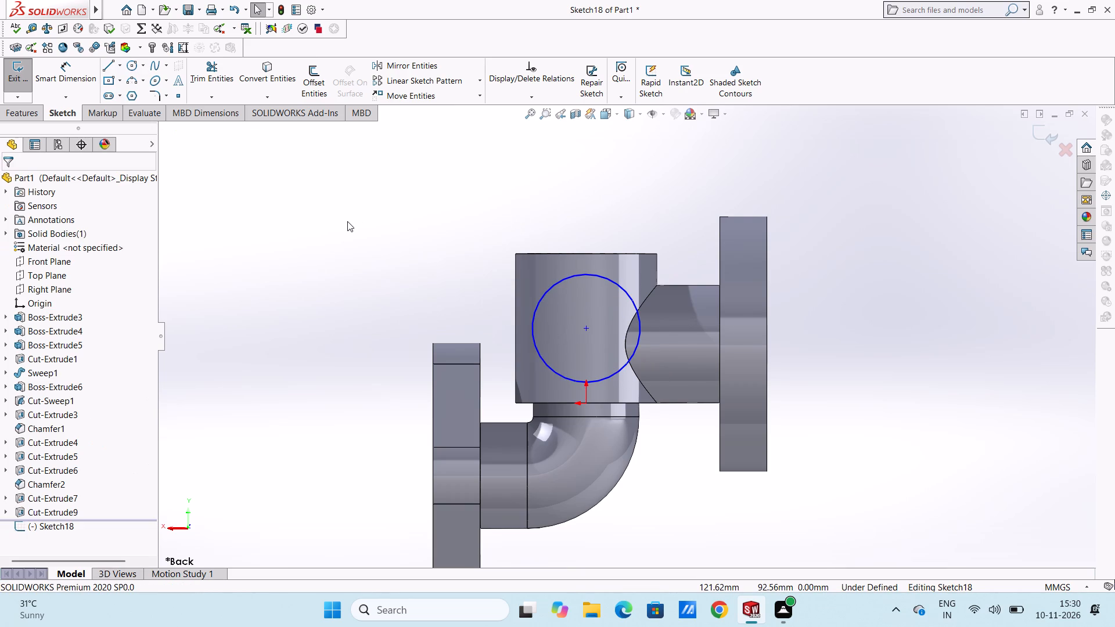
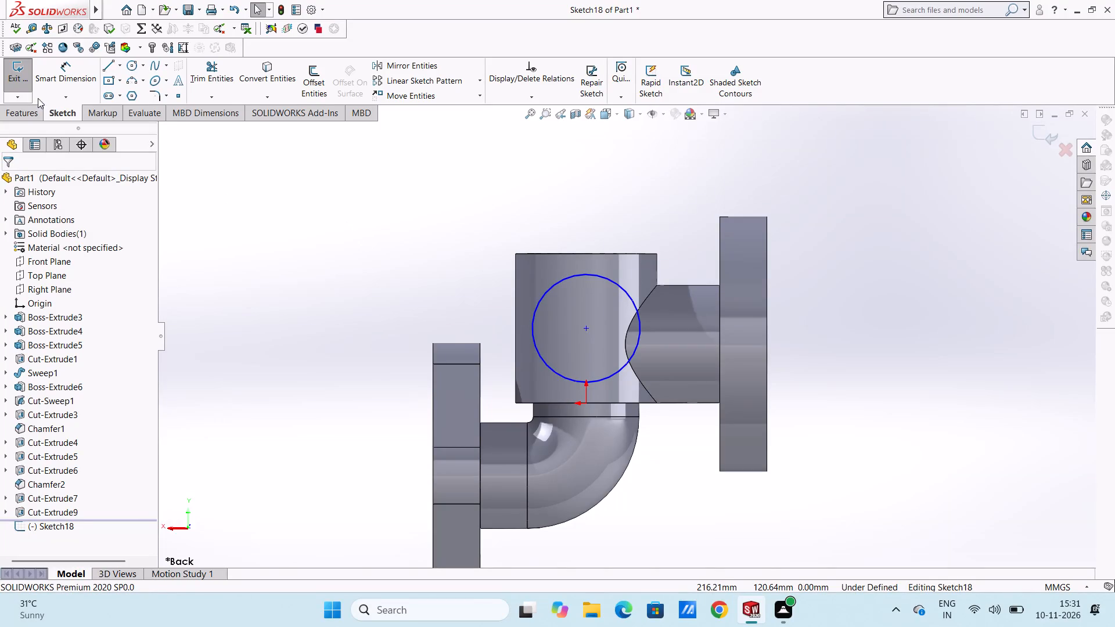
Dimension the sketched circle on the cylindrical body to a diameter of 60 mm.
{"action": "left_click", "coordinate": [64, 75]}
{"action": "left_click", "coordinate": [566, 277]}
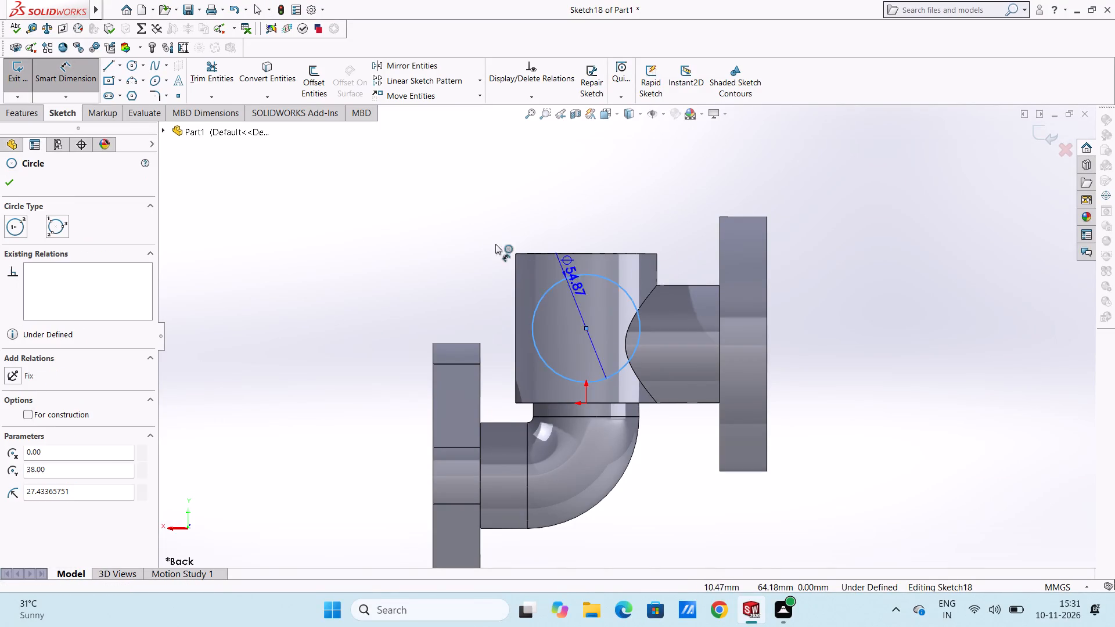
{"action": "left_click", "coordinate": [407, 175]}
{"action": "type", "text": "60"}
{"action": "key", "text": "Return"}
{"action": "left_click", "coordinate": [362, 243]}
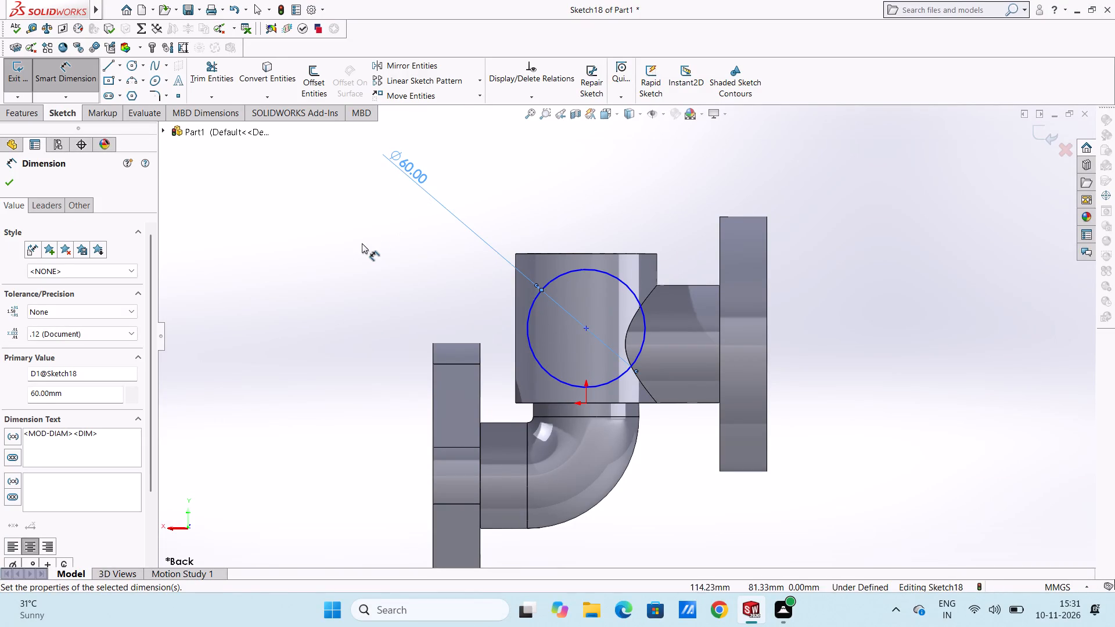
Dimension the circle centre's vertical distances to the cylindrical body's top edge and to the origin.
{"action": "left_click", "coordinate": [588, 329]}
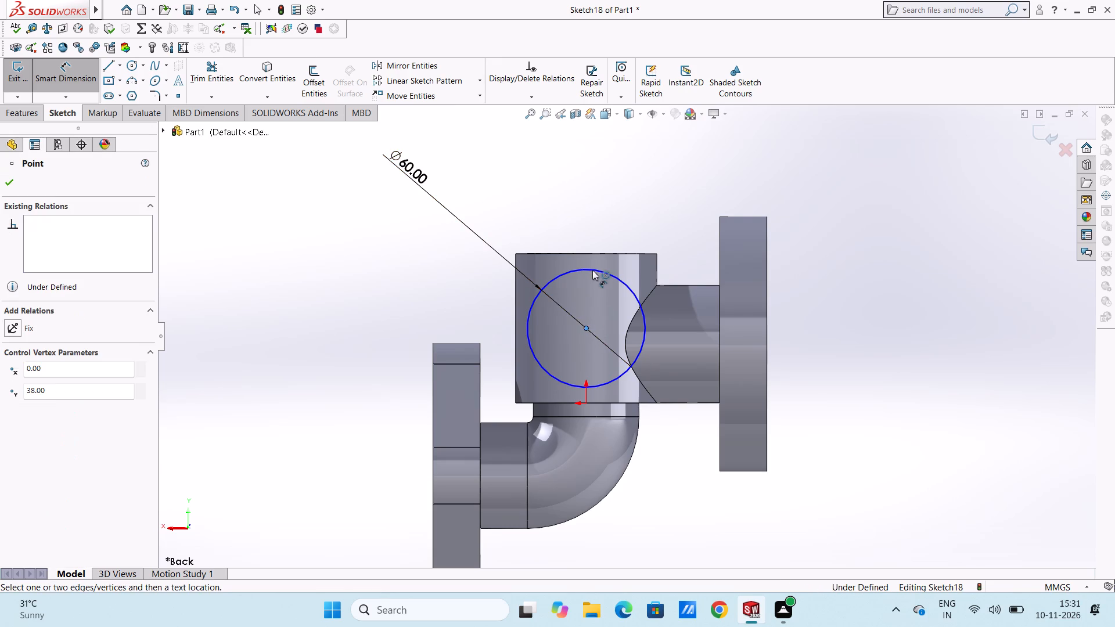
{"action": "left_click", "coordinate": [596, 254]}
{"action": "left_click", "coordinate": [325, 266]}
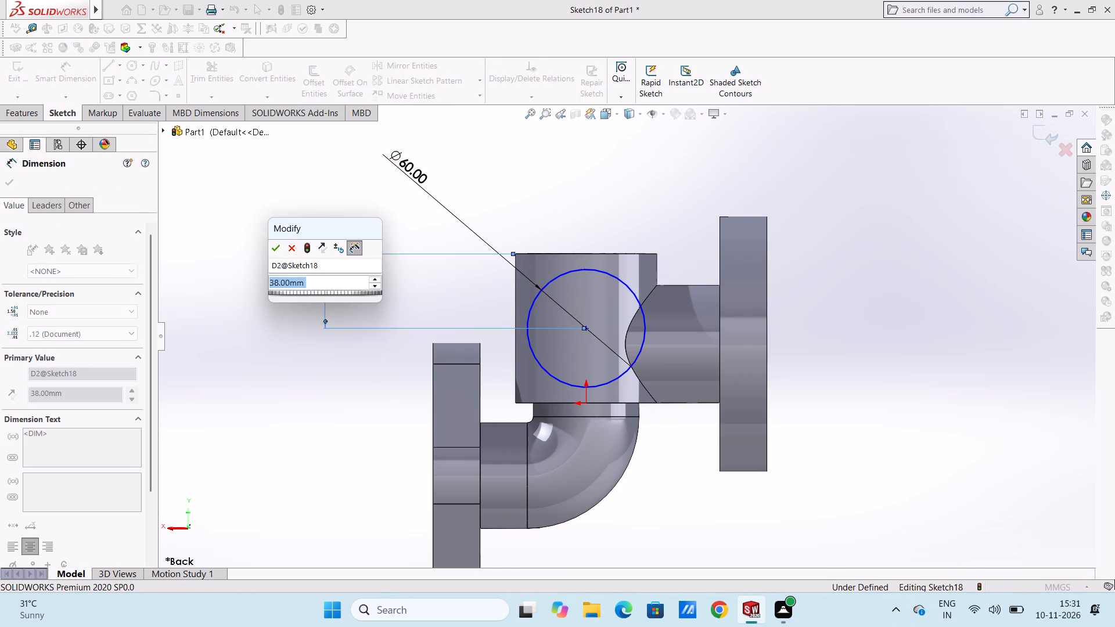
{"action": "double_click", "coordinate": [275, 240]}
{"action": "left_click", "coordinate": [274, 245]}
{"action": "left_click", "coordinate": [259, 230]}
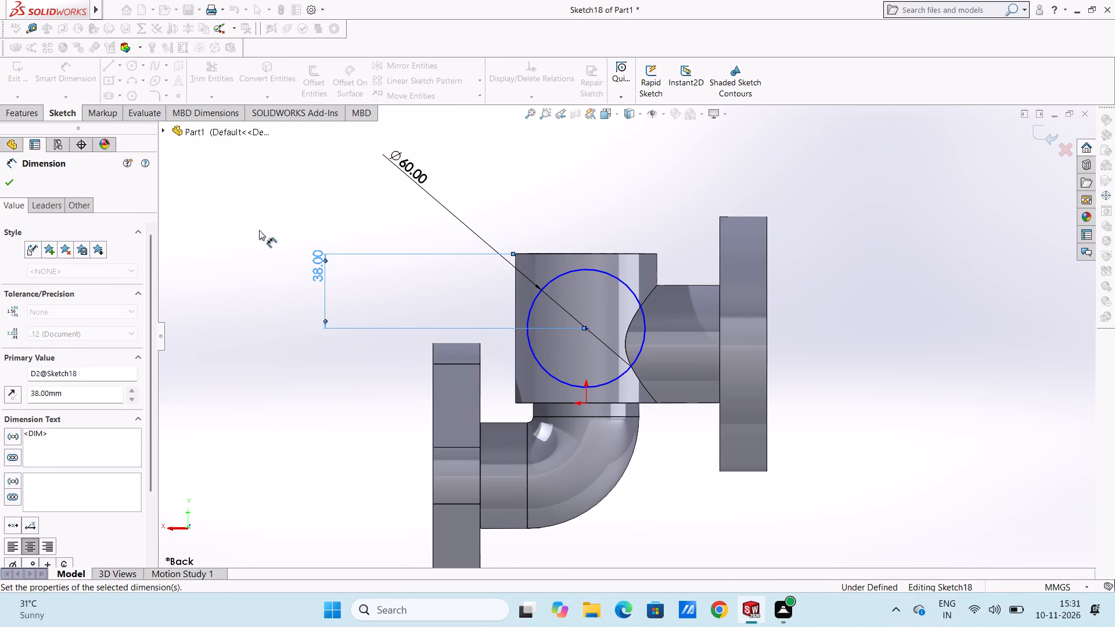
{"action": "left_click", "coordinate": [587, 403]}
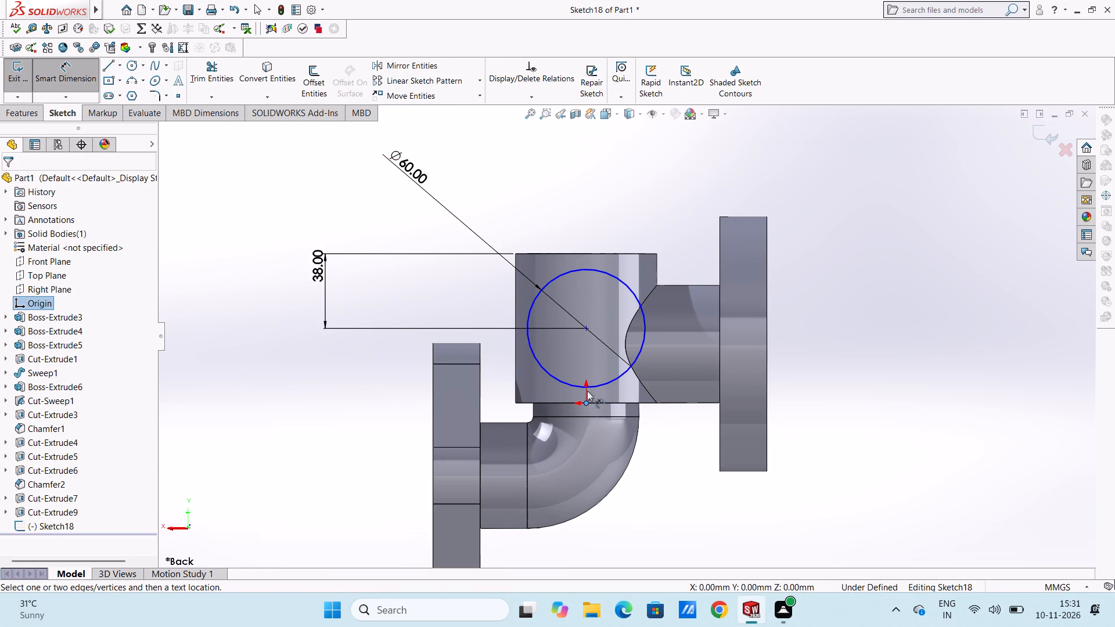
{"action": "left_click", "coordinate": [585, 329]}
{"action": "left_click", "coordinate": [325, 387]}
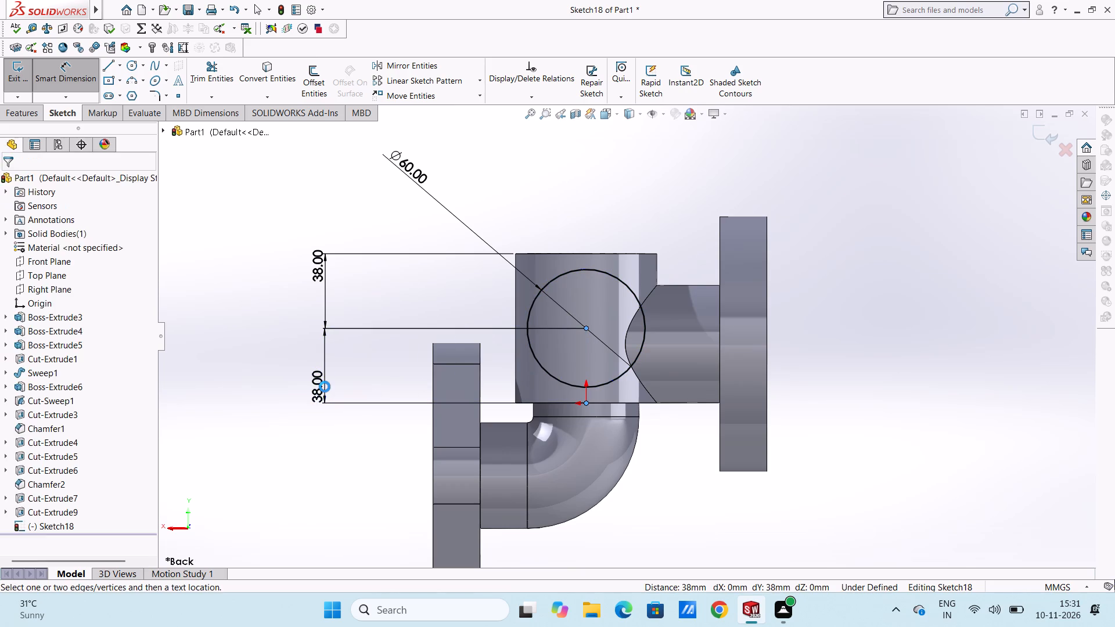
{"action": "left_click", "coordinate": [274, 367]}
{"action": "left_click", "coordinate": [272, 361]}
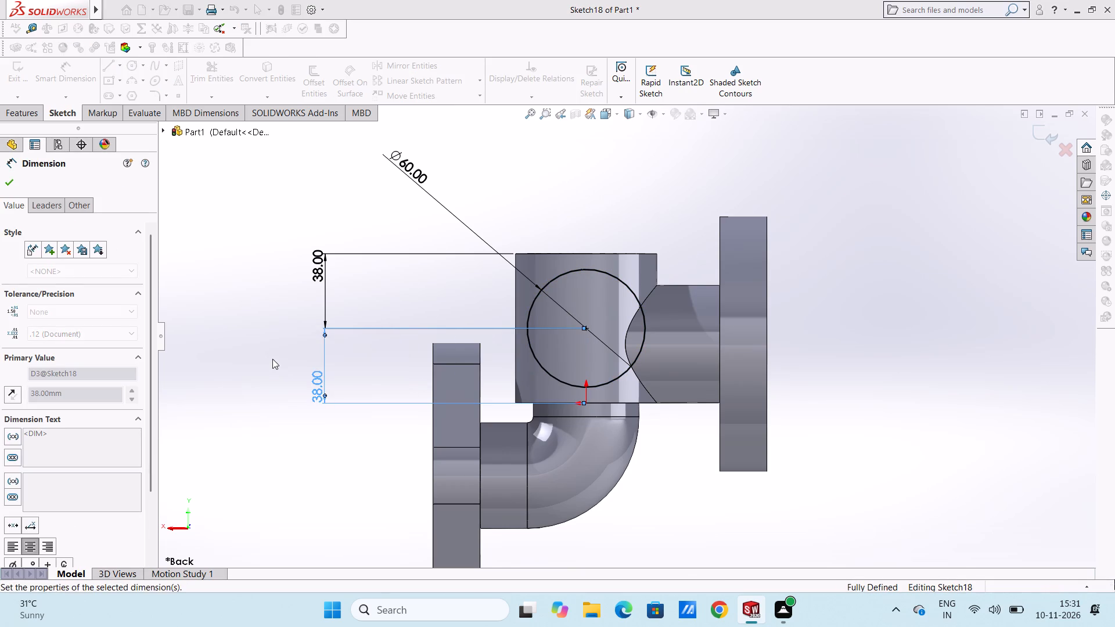
{"action": "left_click", "coordinate": [65, 78]}
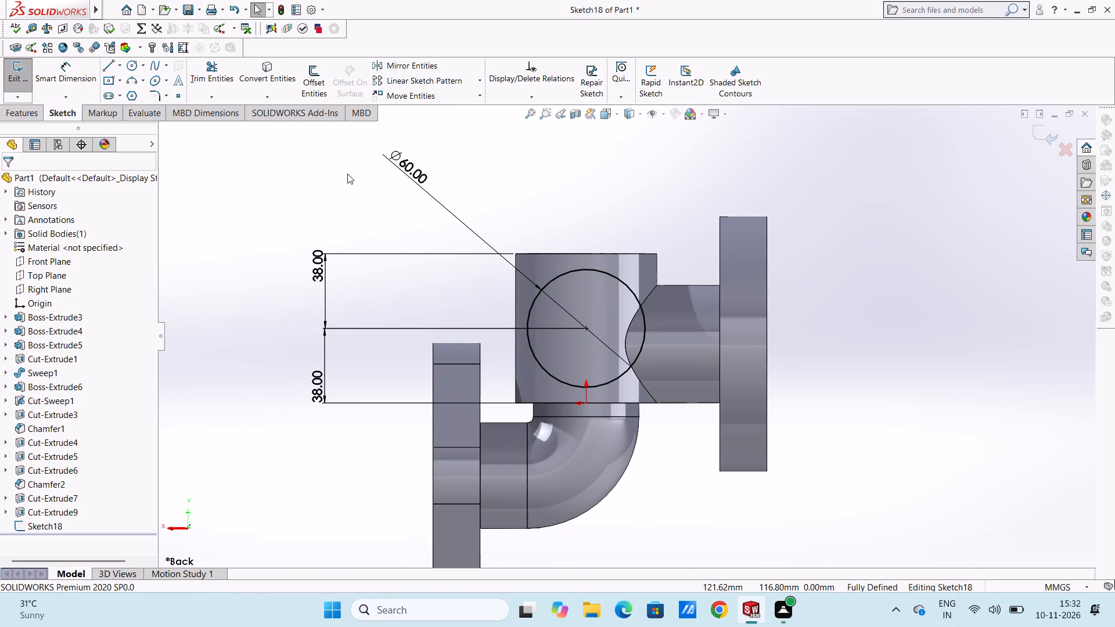
Extrude the 60 mm circle 62 mm in the reversed direction as a merged side boss on the cylindrical body.
{"action": "middle_click_drag", "start_coordinate": [353, 175], "coordinate": [418, 313]}
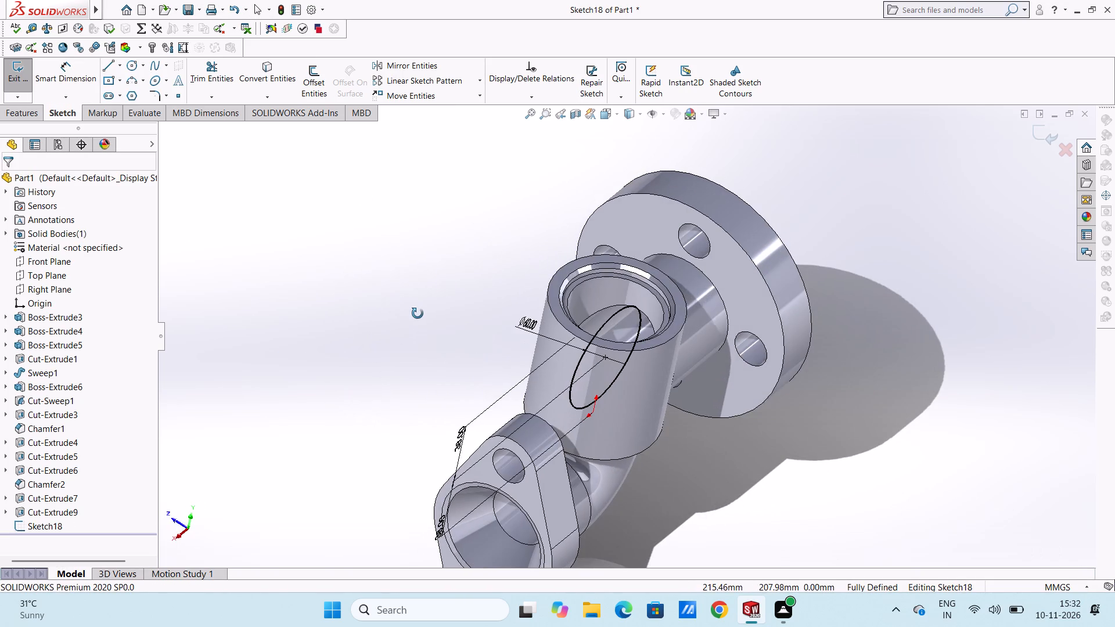
{"action": "middle_click_drag", "start_coordinate": [418, 313], "coordinate": [411, 315]}
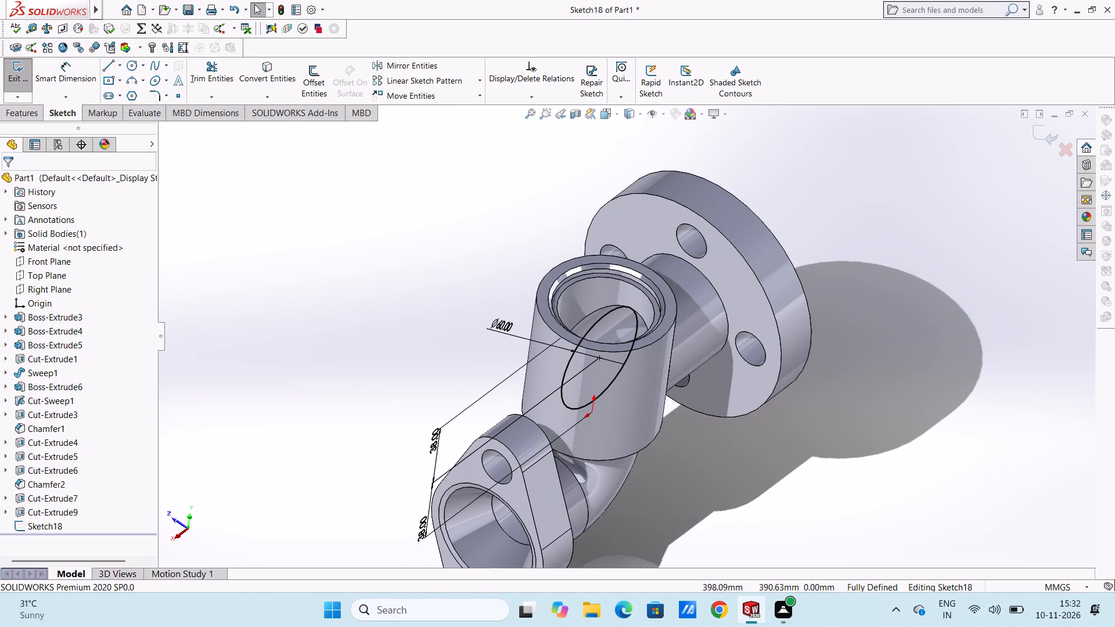
{"action": "left_click", "coordinate": [24, 110]}
{"action": "left_click", "coordinate": [35, 80]}
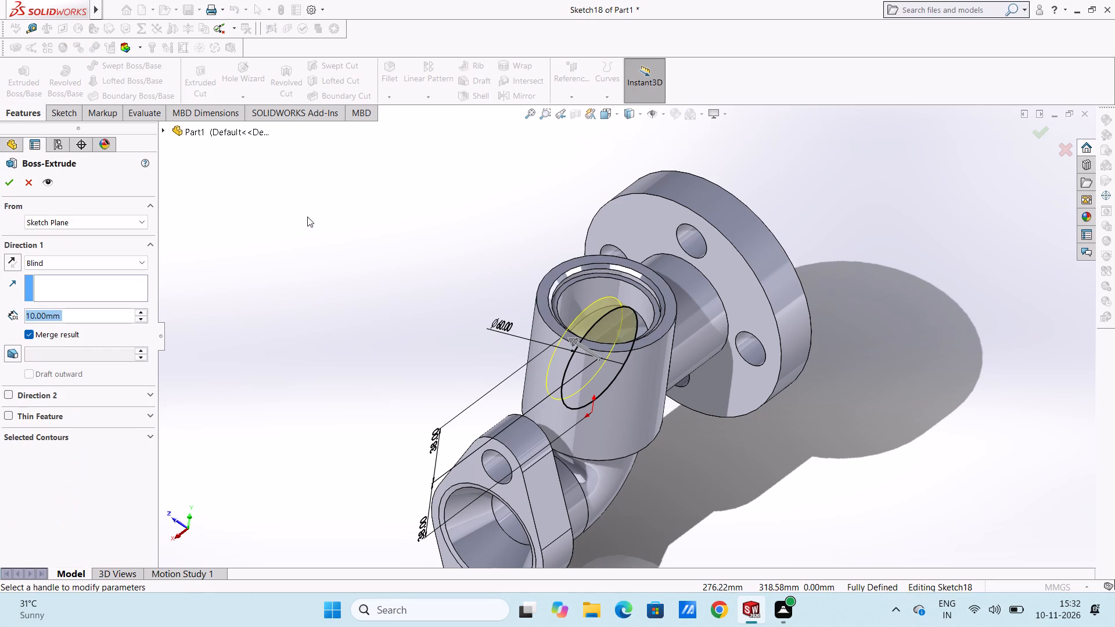
{"action": "type", "text": "62"}
{"action": "key", "text": "Return"}
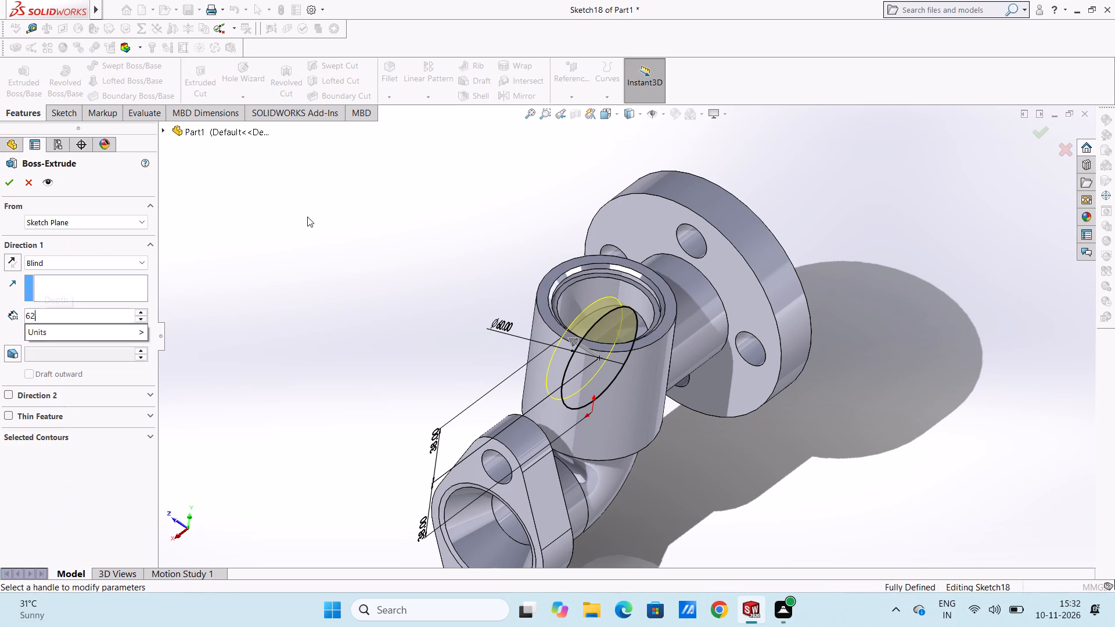
{"action": "left_click", "coordinate": [10, 262]}
{"action": "left_click", "coordinate": [11, 182]}
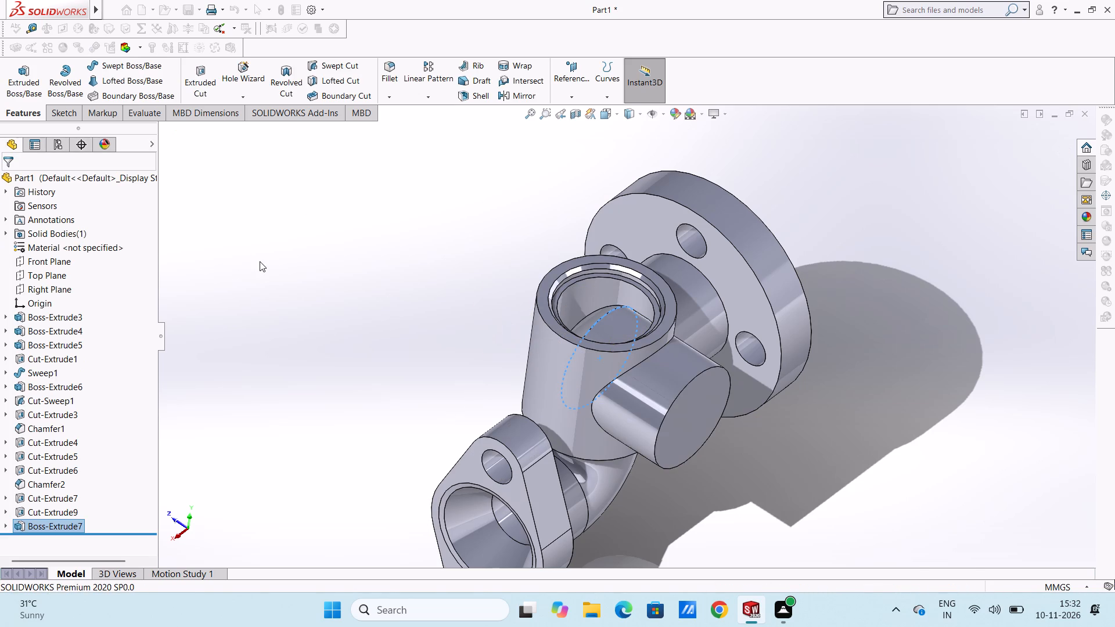
{"action": "left_click", "coordinate": [260, 261]}
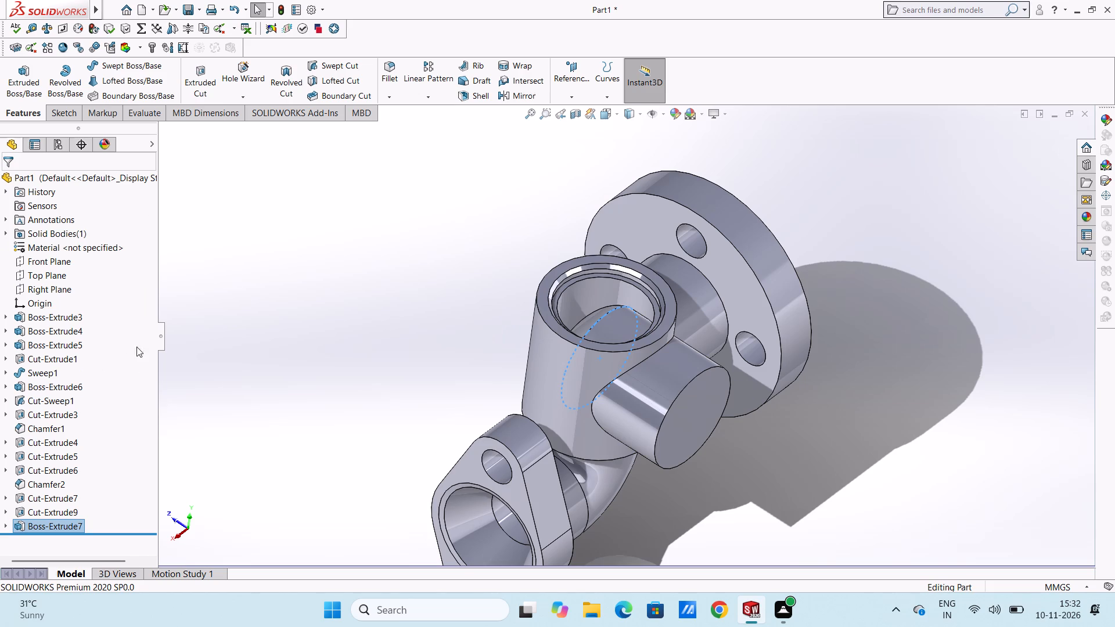
Reuse Sketch12 from Cut-Extrude5 for a blind extruded cut 66 mm deep down the cylindrical body's bore.
{"action": "scroll", "coordinate": [44, 442], "scroll_direction": "down", "scroll_amount": 3}
{"action": "scroll", "coordinate": [42, 443], "scroll_direction": "up", "scroll_amount": 4}
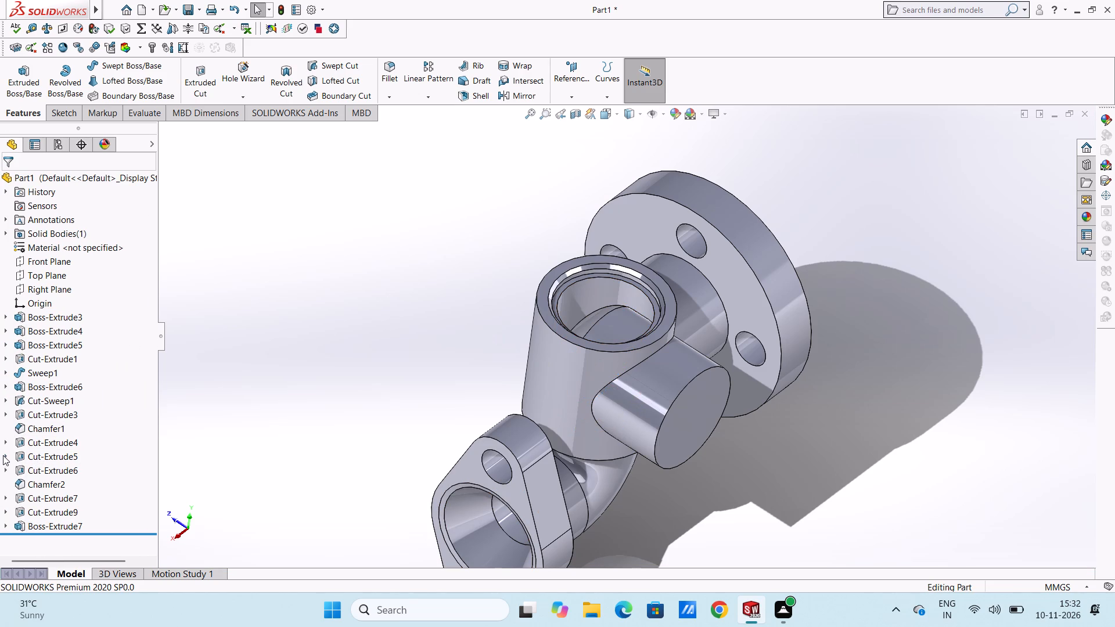
{"action": "left_click", "coordinate": [3, 455]}
{"action": "left_click", "coordinate": [44, 468]}
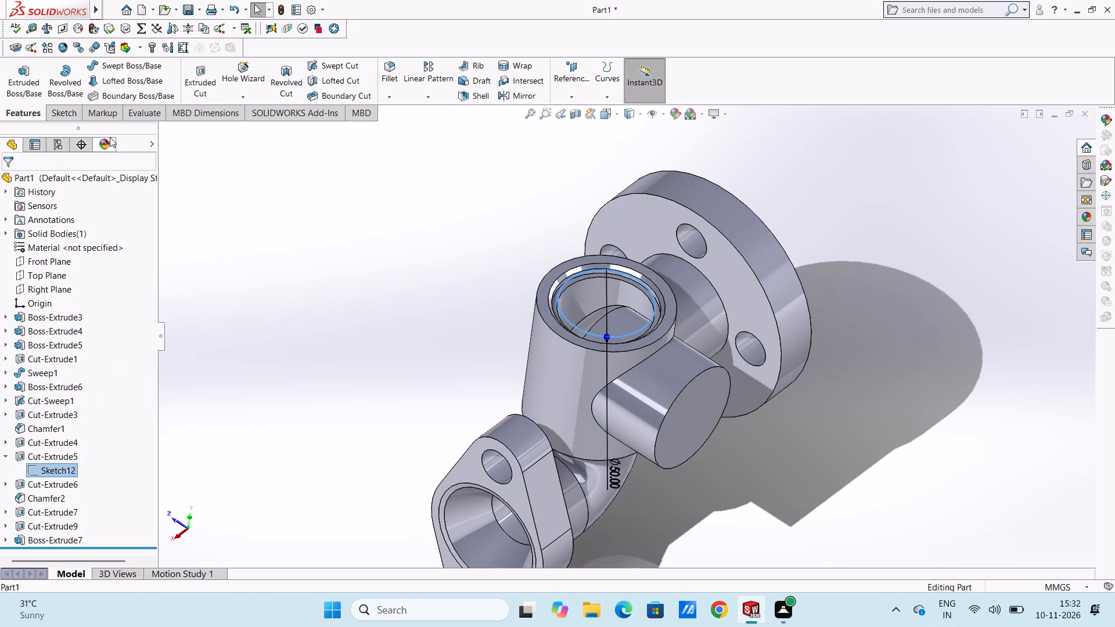
{"action": "left_click", "coordinate": [196, 75]}
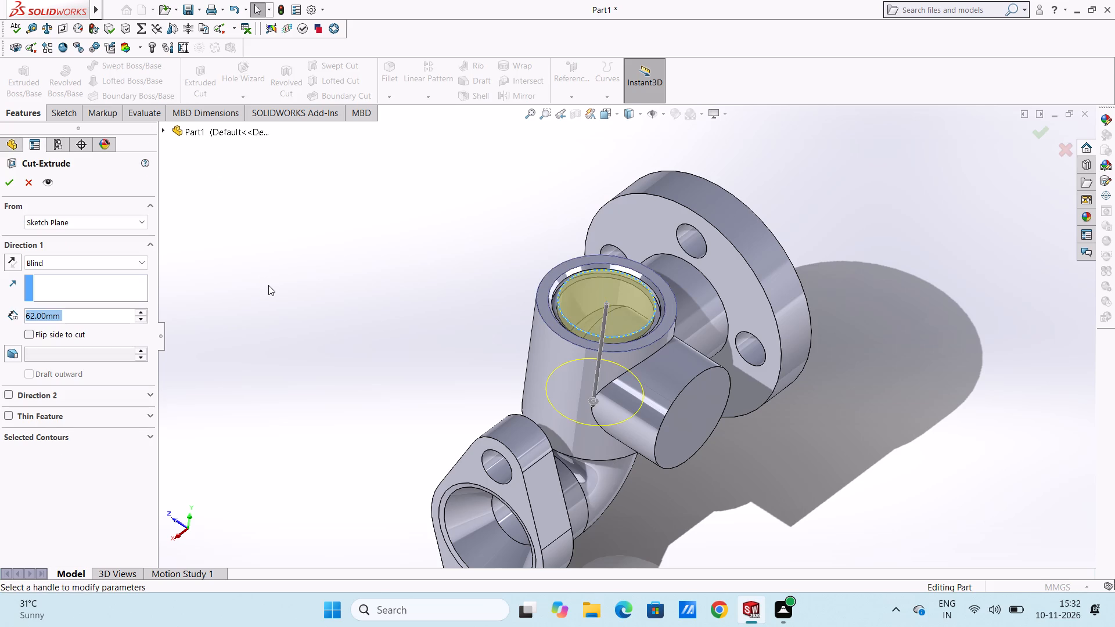
{"action": "middle_click_drag", "start_coordinate": [303, 366], "coordinate": [334, 287]}
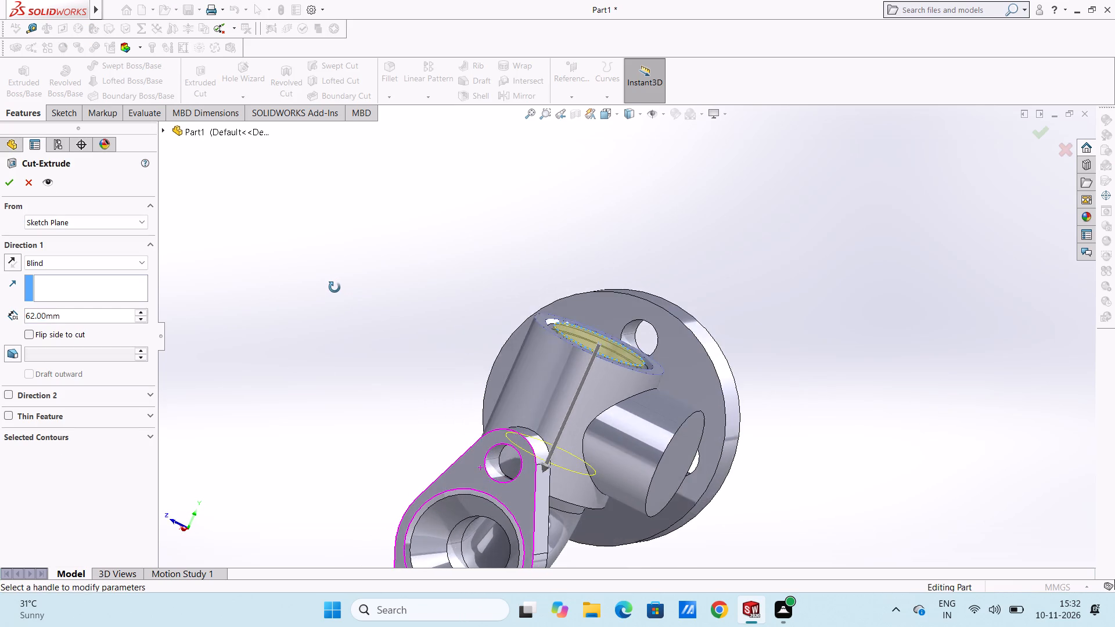
{"action": "middle_click_drag", "start_coordinate": [334, 287], "coordinate": [338, 322]}
{"action": "middle_click_drag", "start_coordinate": [330, 397], "coordinate": [311, 329]}
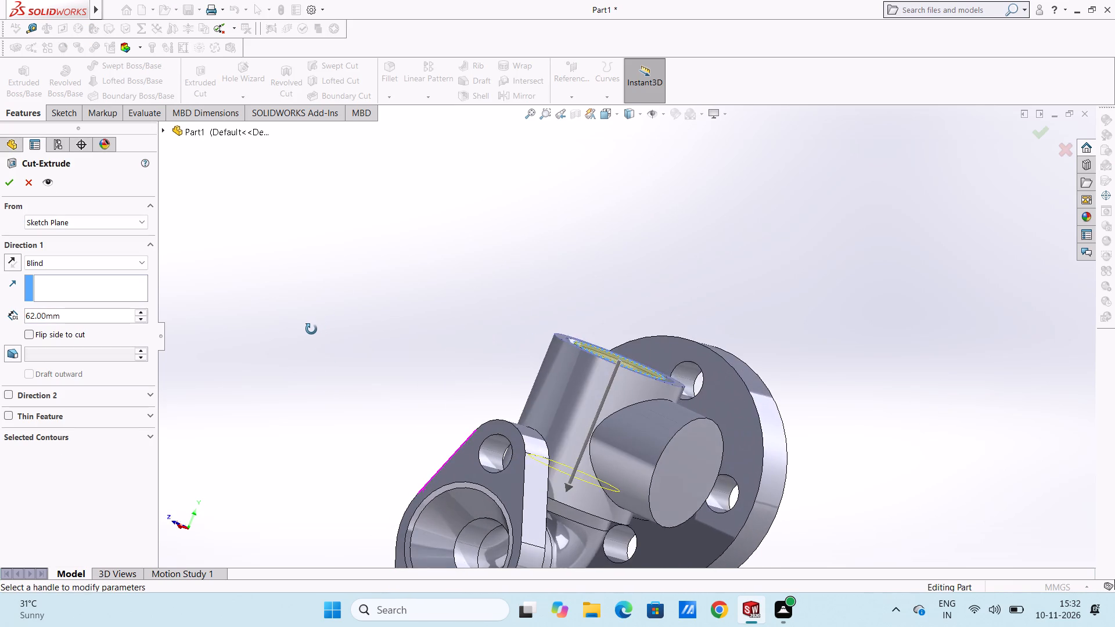
{"action": "middle_click_drag", "start_coordinate": [311, 329], "coordinate": [321, 329]}
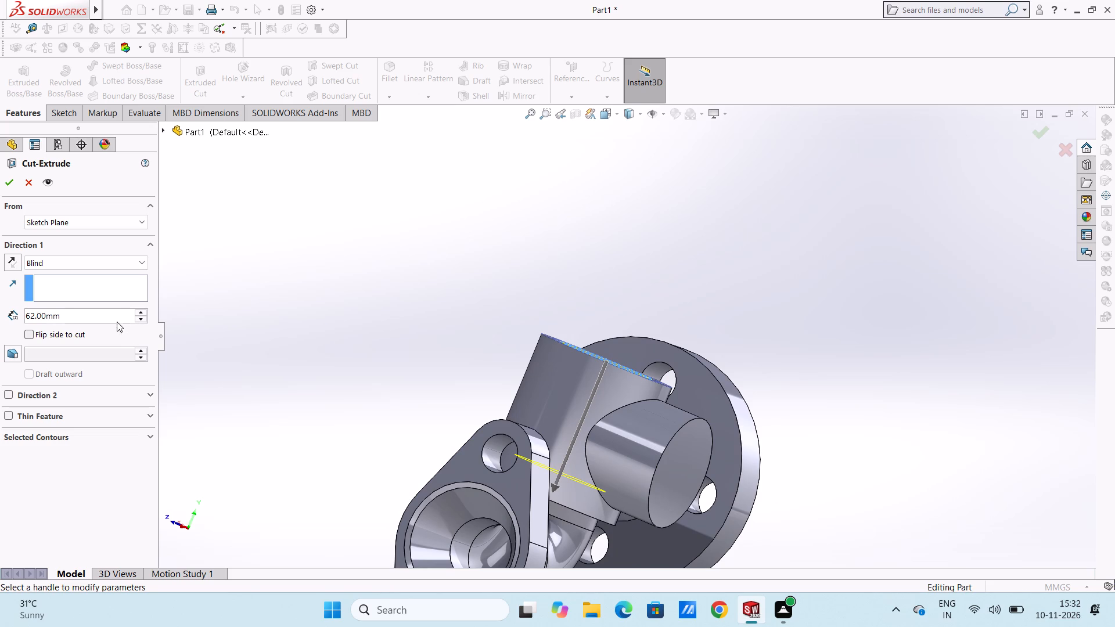
{"action": "double_click", "coordinate": [112, 309]}
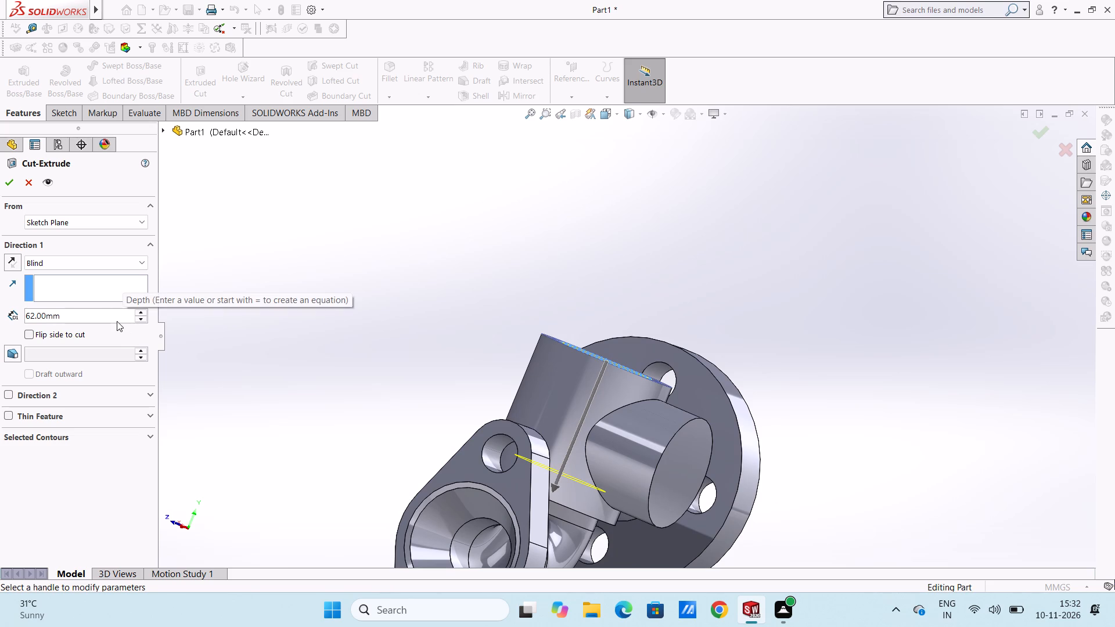
{"action": "double_click", "coordinate": [117, 321]}
{"action": "type", "text": "66"}
{"action": "key", "text": "Return"}
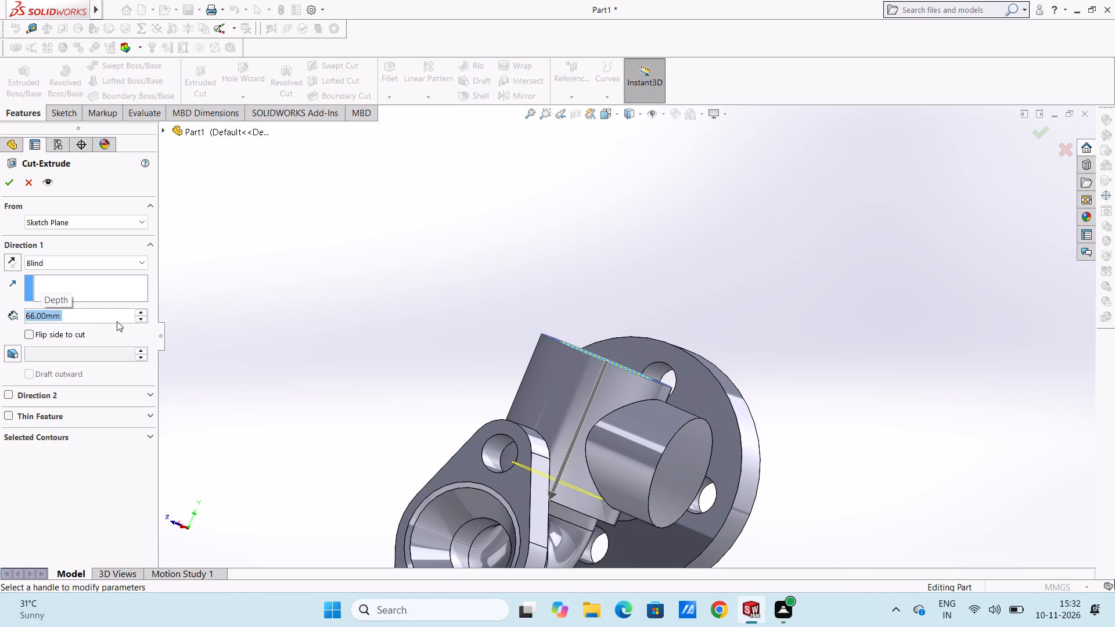
{"action": "left_click", "coordinate": [5, 182]}
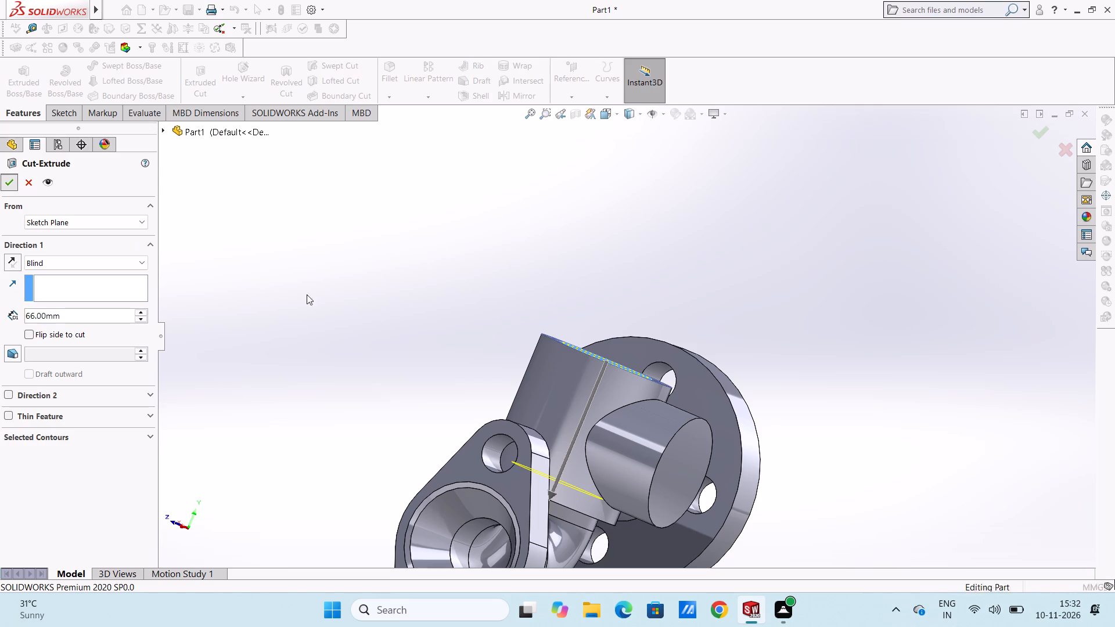
{"action": "left_click", "coordinate": [340, 305]}
Reuse Sketch11 from Cut-Extrude4 for a blind extruded cut 66 mm deep up through the cylindrical body.
{"action": "middle_click_drag", "start_coordinate": [357, 255], "coordinate": [333, 531]}
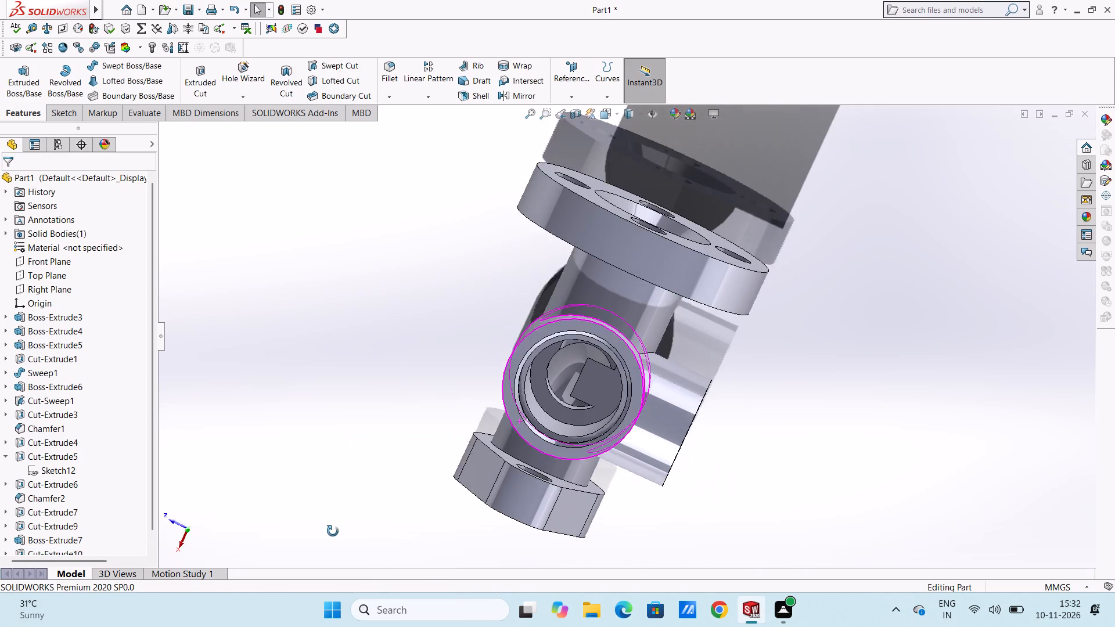
{"action": "middle_click_drag", "start_coordinate": [333, 531], "coordinate": [340, 483]}
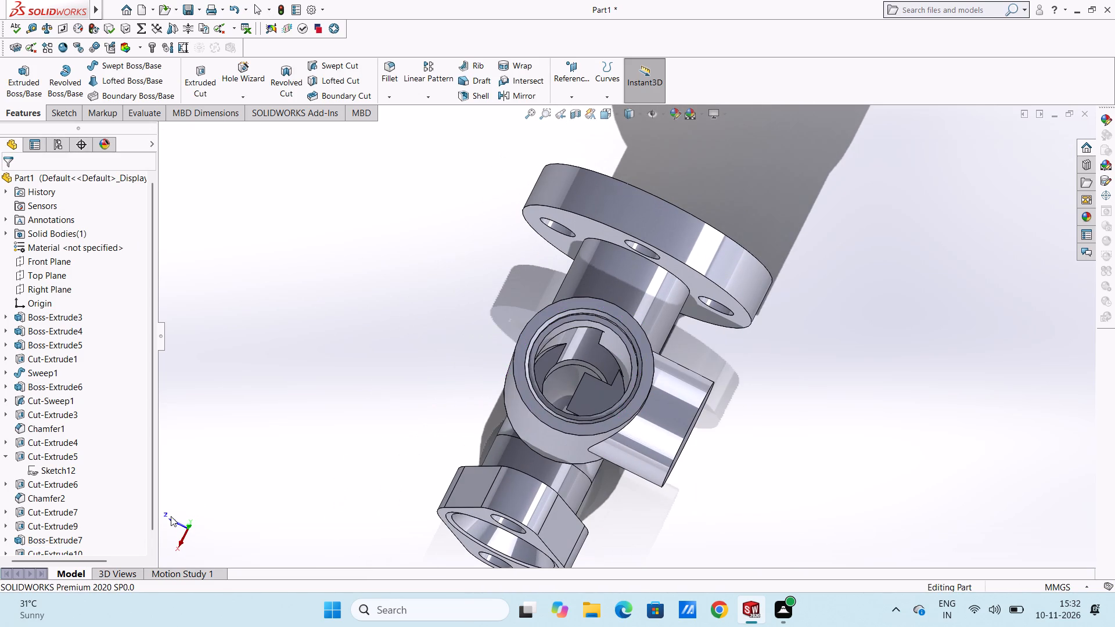
{"action": "left_click", "coordinate": [3, 441]}
{"action": "left_click", "coordinate": [48, 454]}
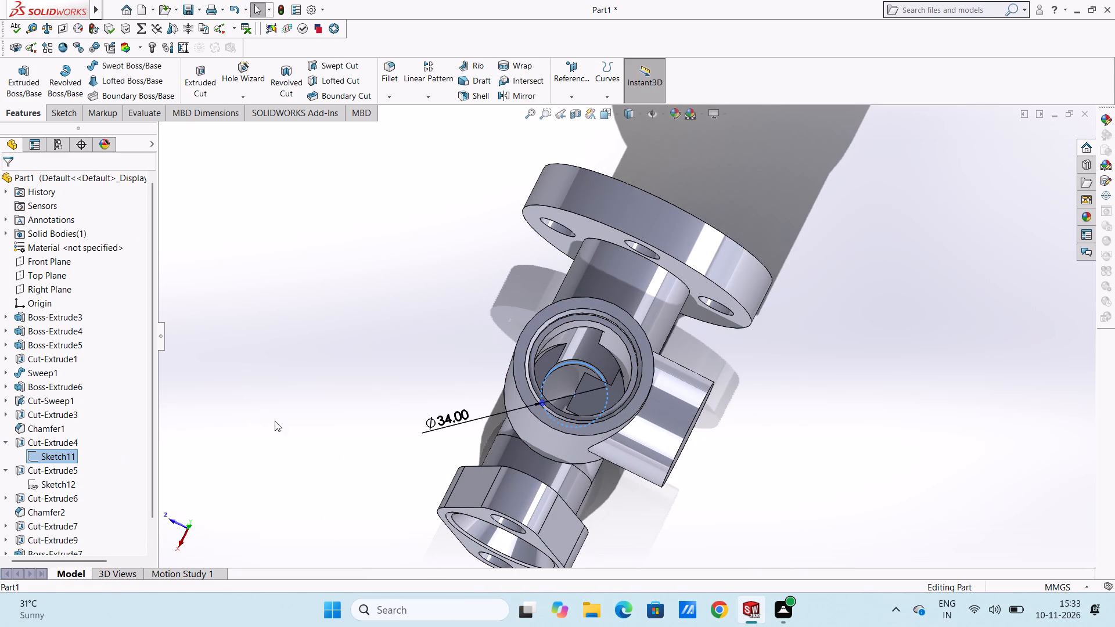
{"action": "middle_click_drag", "start_coordinate": [315, 412], "coordinate": [361, 340]}
{"action": "left_click", "coordinate": [193, 71]}
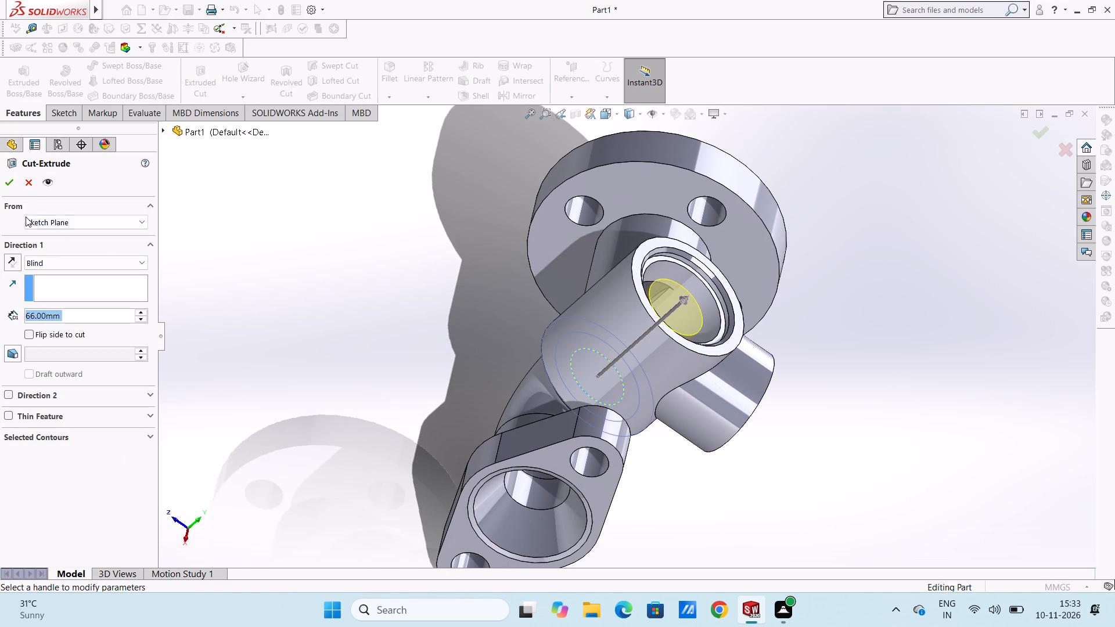
{"action": "left_click", "coordinate": [6, 186]}
{"action": "left_click", "coordinate": [277, 304]}
Examine the inside of the cylindrical body's bore from several angles for leftover material where the branches and pipe meet it.
{"action": "middle_click_drag", "start_coordinate": [336, 283], "coordinate": [336, 287]}
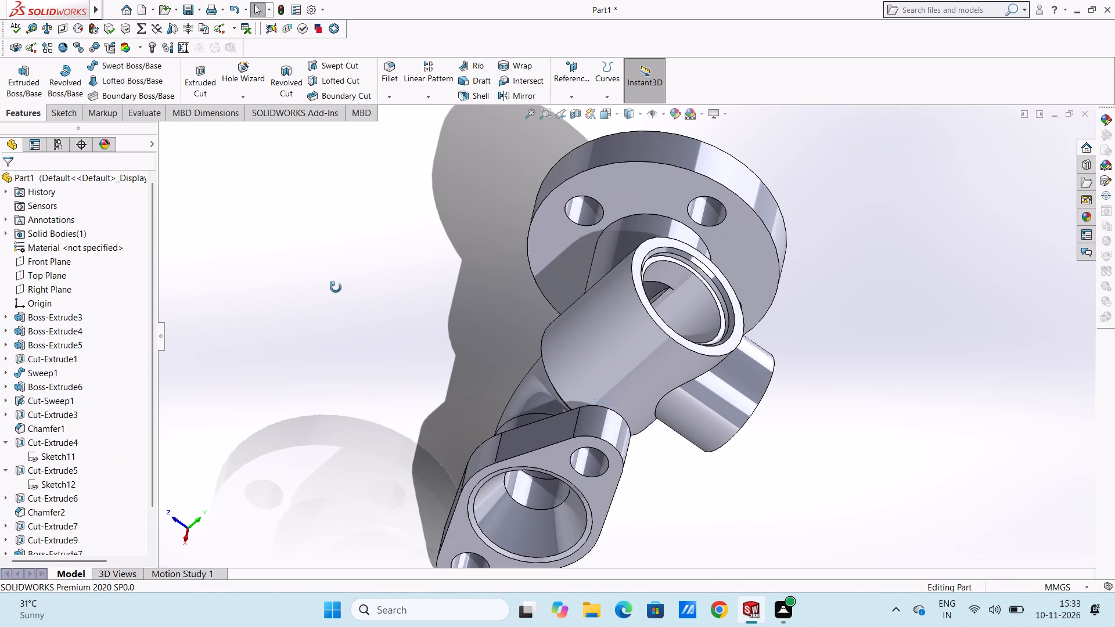
{"action": "middle_click_drag", "start_coordinate": [336, 287], "coordinate": [325, 401]}
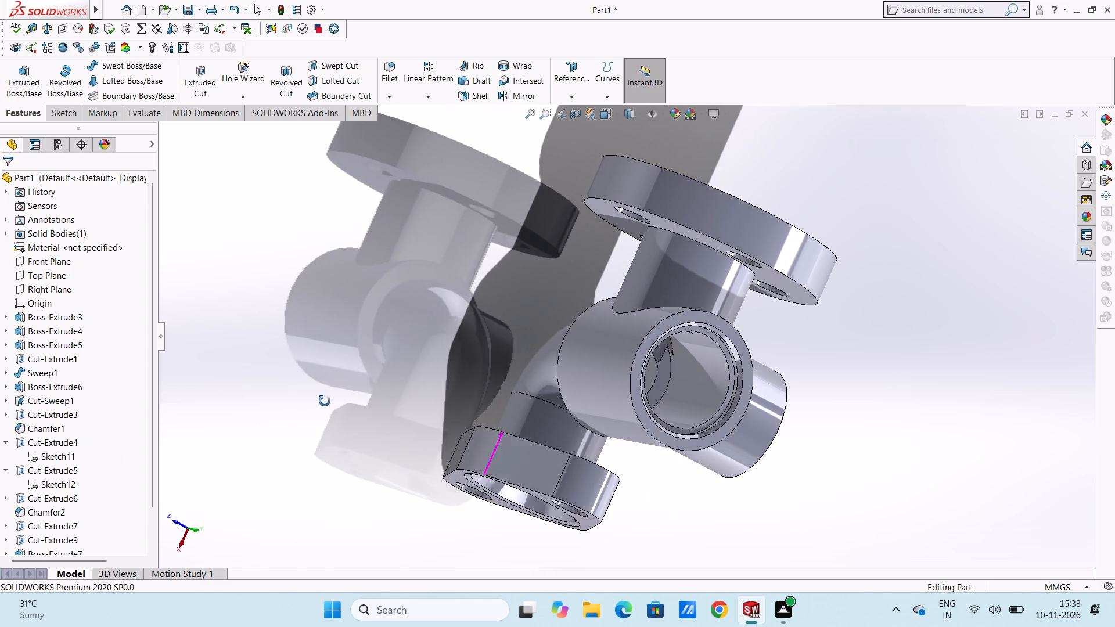
{"action": "middle_click_drag", "start_coordinate": [325, 401], "coordinate": [265, 353]}
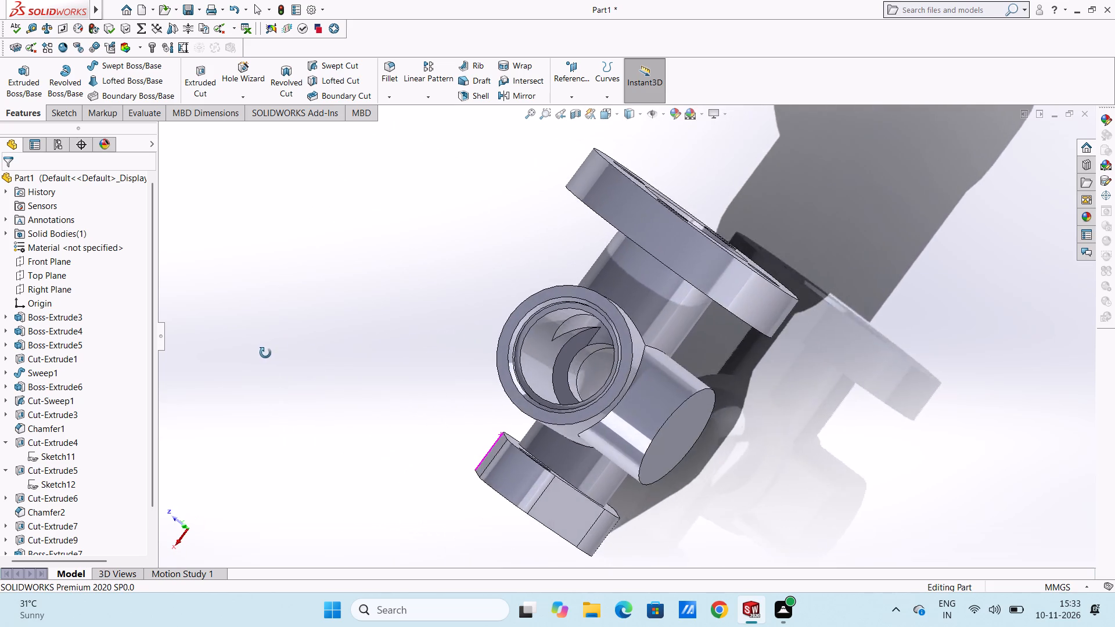
{"action": "middle_click_drag", "start_coordinate": [265, 353], "coordinate": [334, 343]}
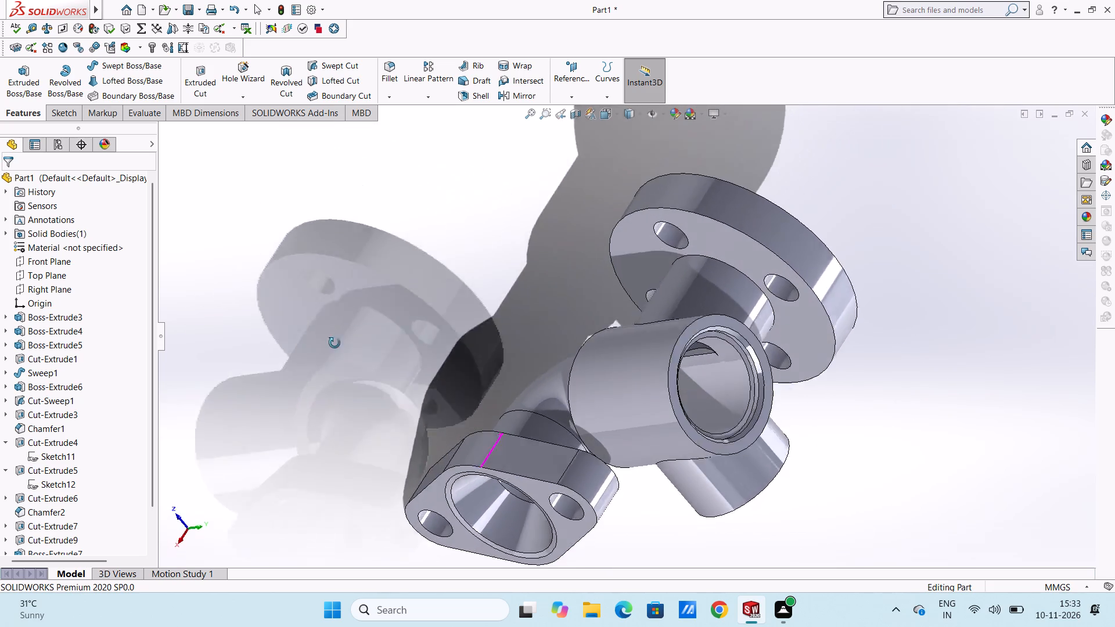
{"action": "middle_click_drag", "start_coordinate": [334, 343], "coordinate": [329, 322]}
{"action": "middle_click", "coordinate": [326, 315]}
{"action": "scroll", "coordinate": [666, 412], "scroll_direction": "down", "scroll_amount": 5}
{"action": "middle_click_drag", "start_coordinate": [731, 405], "coordinate": [671, 402]}
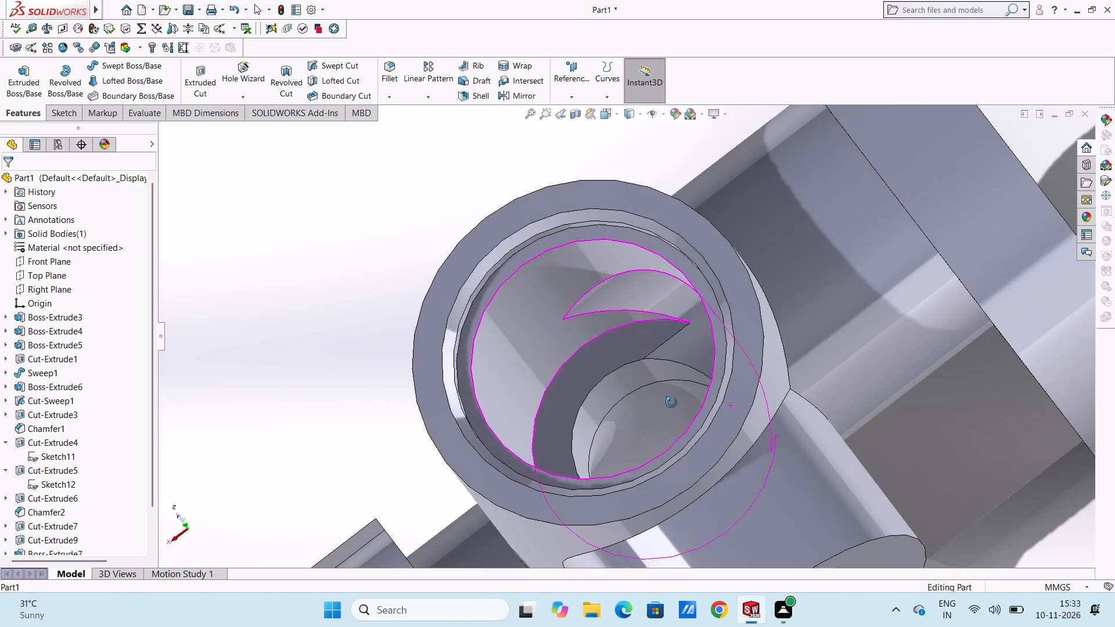
{"action": "middle_click_drag", "start_coordinate": [671, 402], "coordinate": [730, 445]}
{"action": "scroll", "coordinate": [717, 425], "scroll_direction": "down", "scroll_amount": 1}
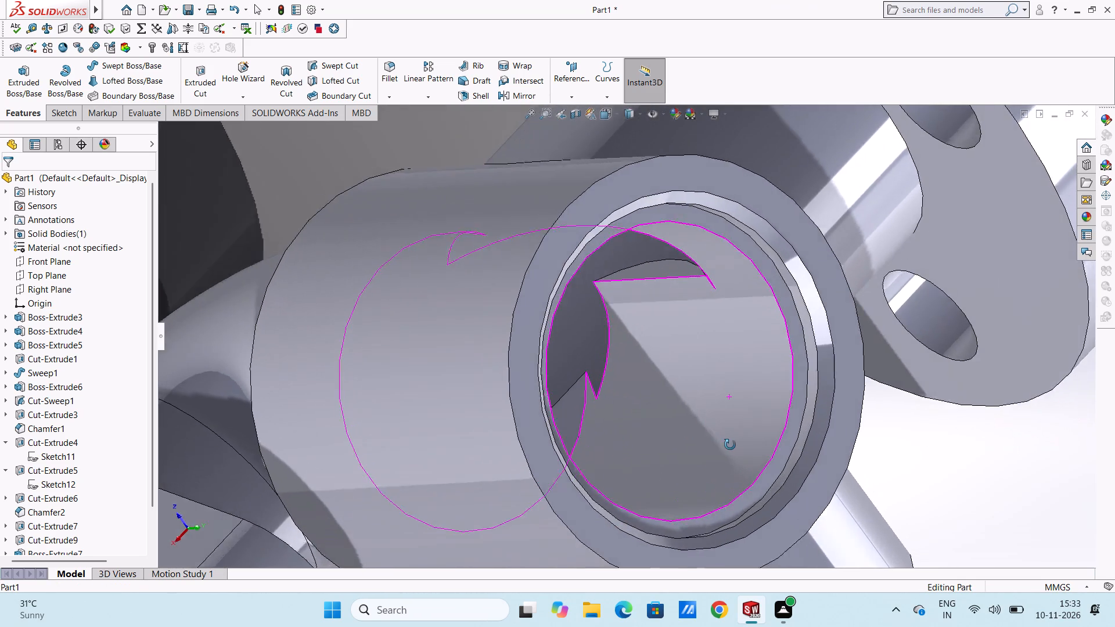
{"action": "middle_click_drag", "start_coordinate": [730, 445], "coordinate": [708, 465]}
{"action": "scroll", "coordinate": [639, 414], "scroll_direction": "down", "scroll_amount": 4}
{"action": "scroll", "coordinate": [619, 276], "scroll_direction": "down", "scroll_amount": 6}
{"action": "middle_click_drag", "start_coordinate": [627, 372], "coordinate": [596, 235]}
{"action": "middle_click_drag", "start_coordinate": [610, 263], "coordinate": [658, 380]}
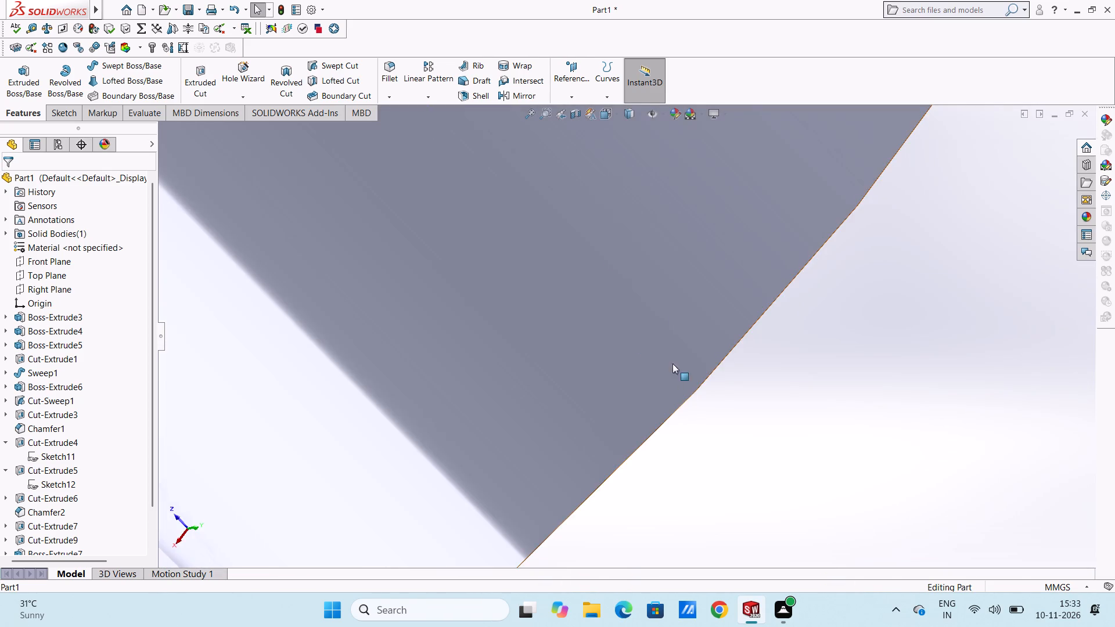
{"action": "scroll", "coordinate": [639, 270], "scroll_direction": "up", "scroll_amount": 6}
{"action": "scroll", "coordinate": [638, 270], "scroll_direction": "up", "scroll_amount": 15}
{"action": "middle_click_drag", "start_coordinate": [570, 294], "coordinate": [506, 265]}
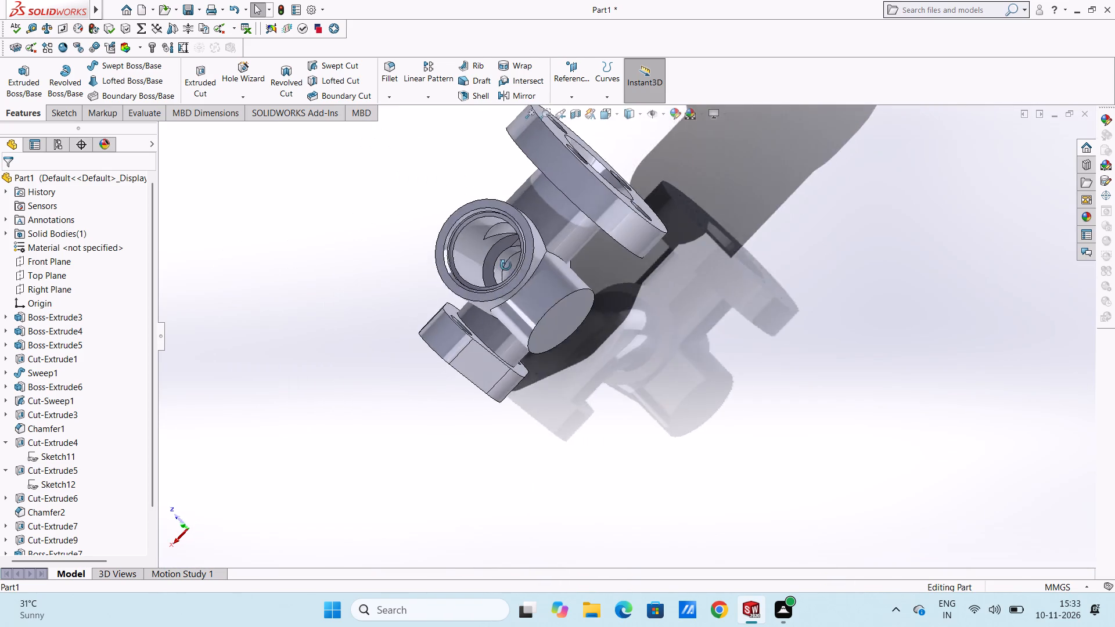
{"action": "middle_click_drag", "start_coordinate": [506, 265], "coordinate": [571, 229]}
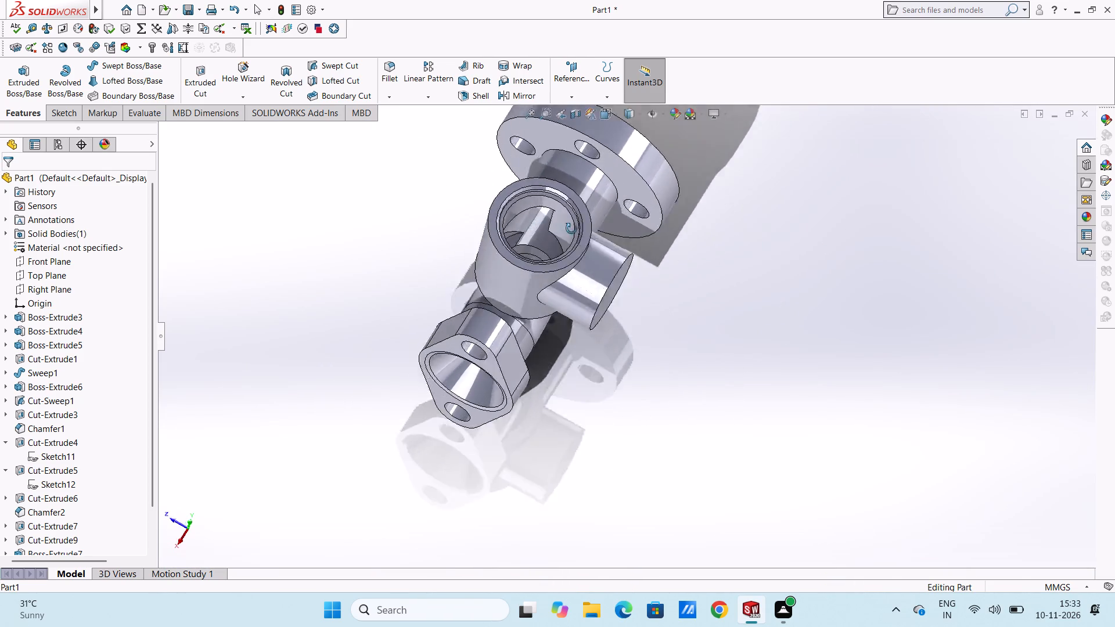
{"action": "middle_click_drag", "start_coordinate": [571, 229], "coordinate": [571, 443]}
{"action": "scroll", "coordinate": [526, 247], "scroll_direction": "down", "scroll_amount": 5}
{"action": "scroll", "coordinate": [596, 260], "scroll_direction": "down", "scroll_amount": 3}
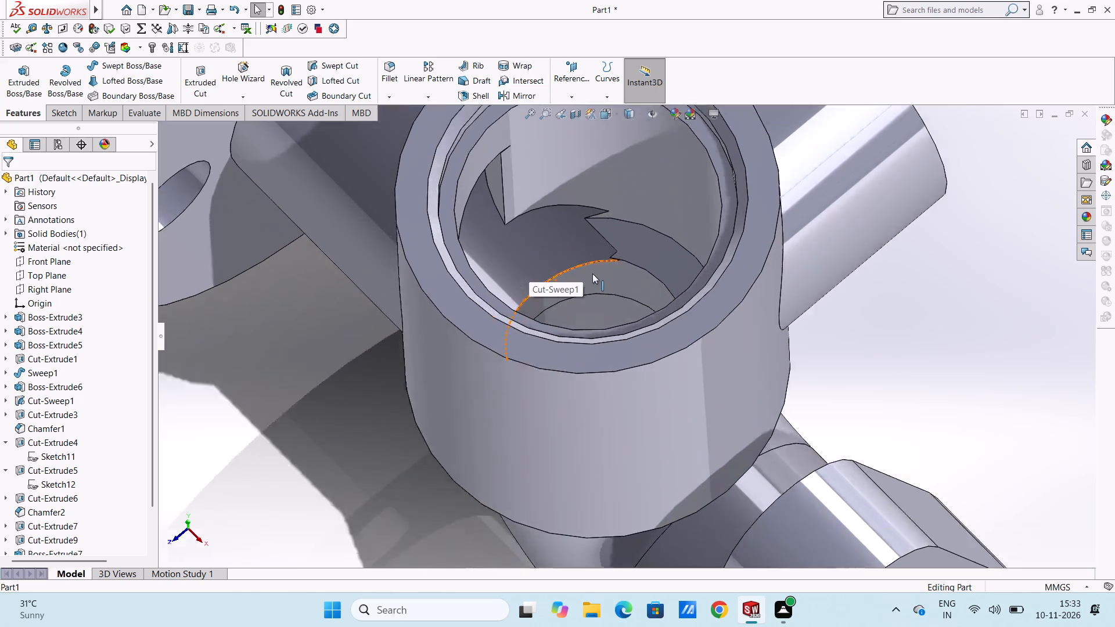
{"action": "scroll", "coordinate": [592, 273], "scroll_direction": "down", "scroll_amount": 2}
{"action": "middle_click_drag", "start_coordinate": [664, 294], "coordinate": [708, 297]}
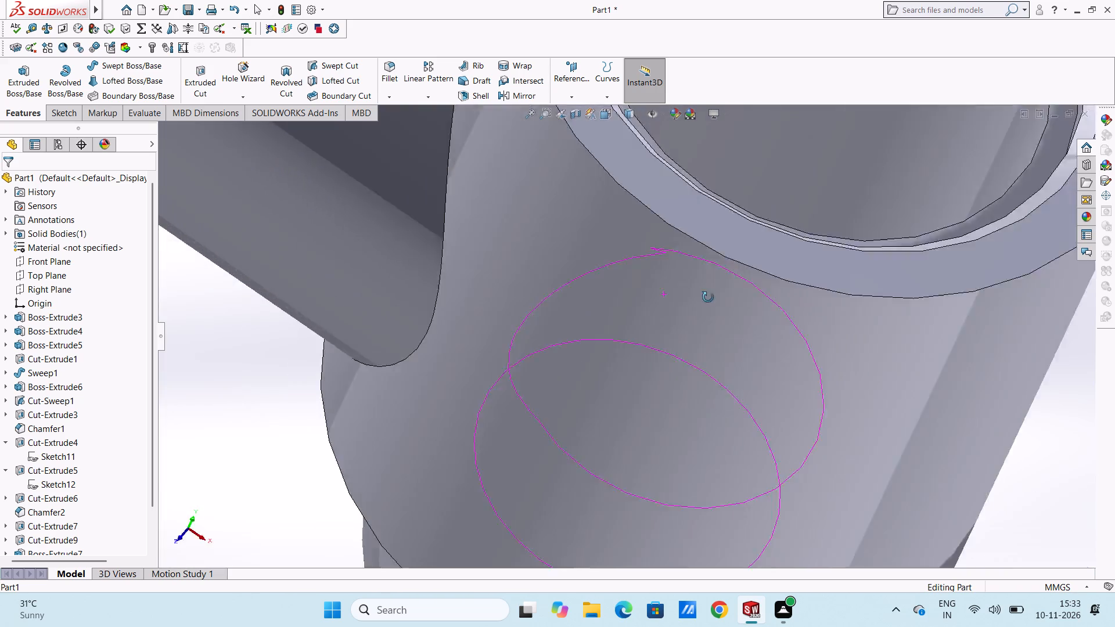
{"action": "middle_click_drag", "start_coordinate": [708, 297], "coordinate": [671, 300]}
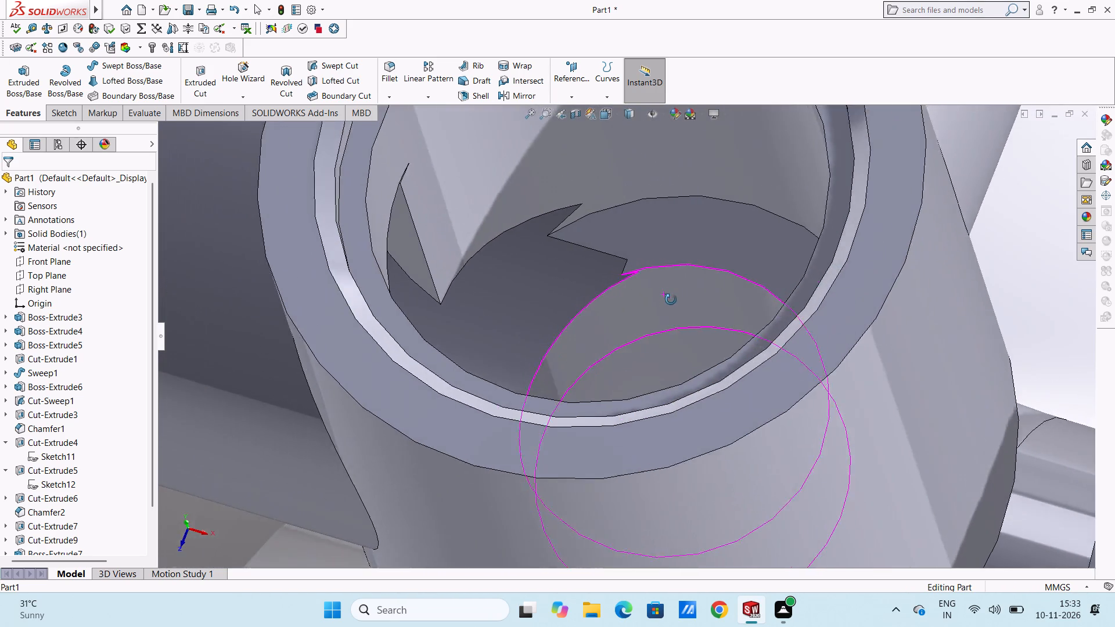
{"action": "middle_click_drag", "start_coordinate": [671, 300], "coordinate": [666, 302]}
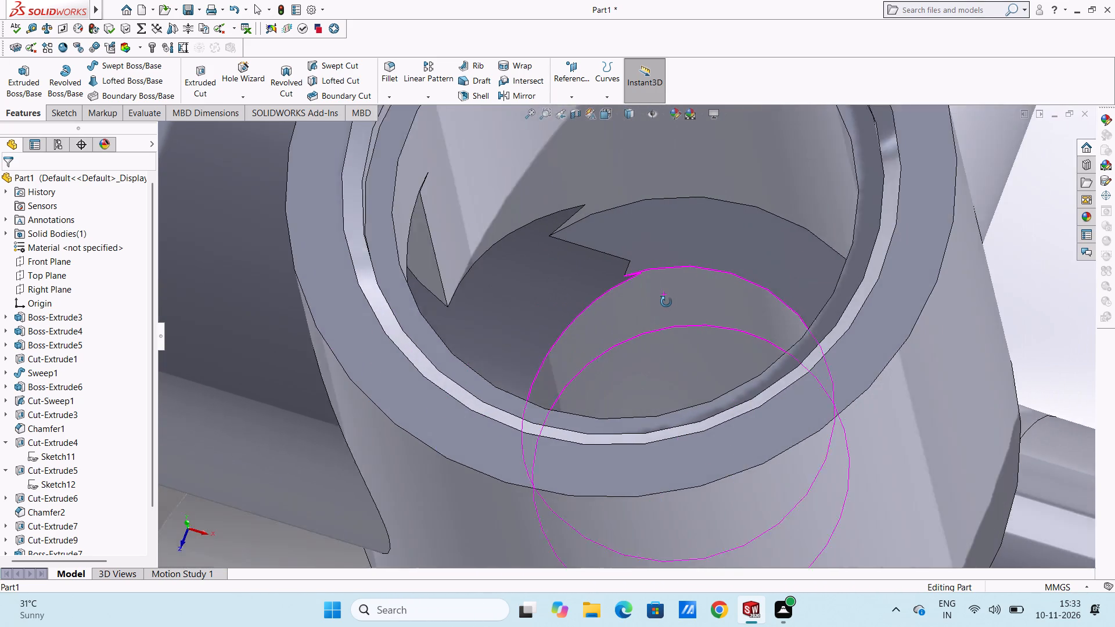
{"action": "middle_click_drag", "start_coordinate": [666, 302], "coordinate": [668, 320]}
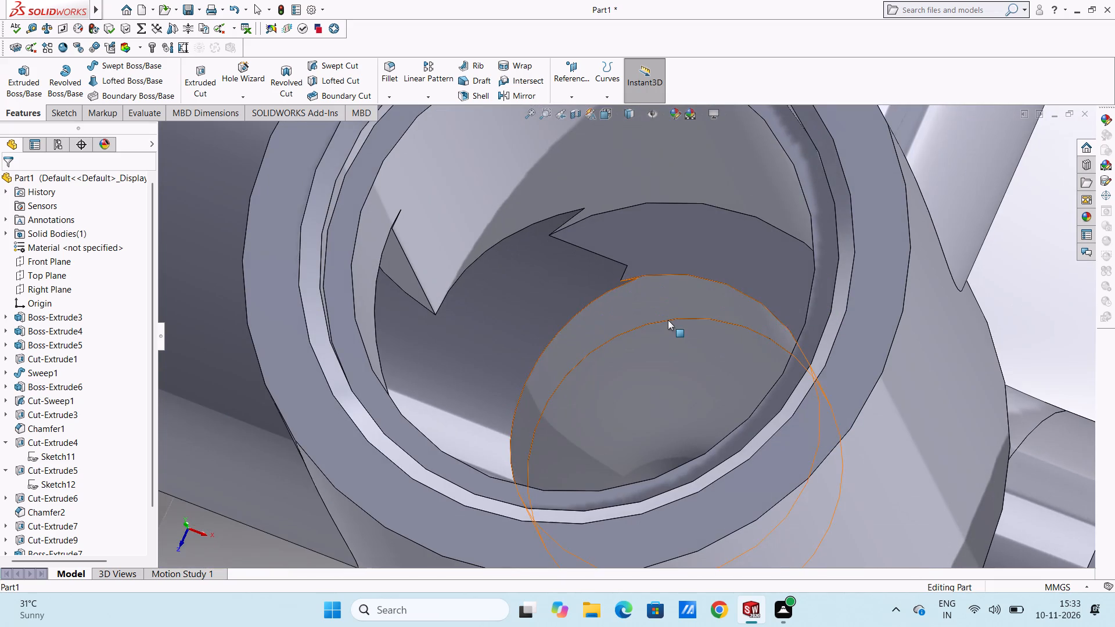
{"action": "scroll", "coordinate": [659, 322], "scroll_direction": "up", "scroll_amount": 5}
{"action": "middle_click_drag", "start_coordinate": [656, 313], "coordinate": [608, 282]}
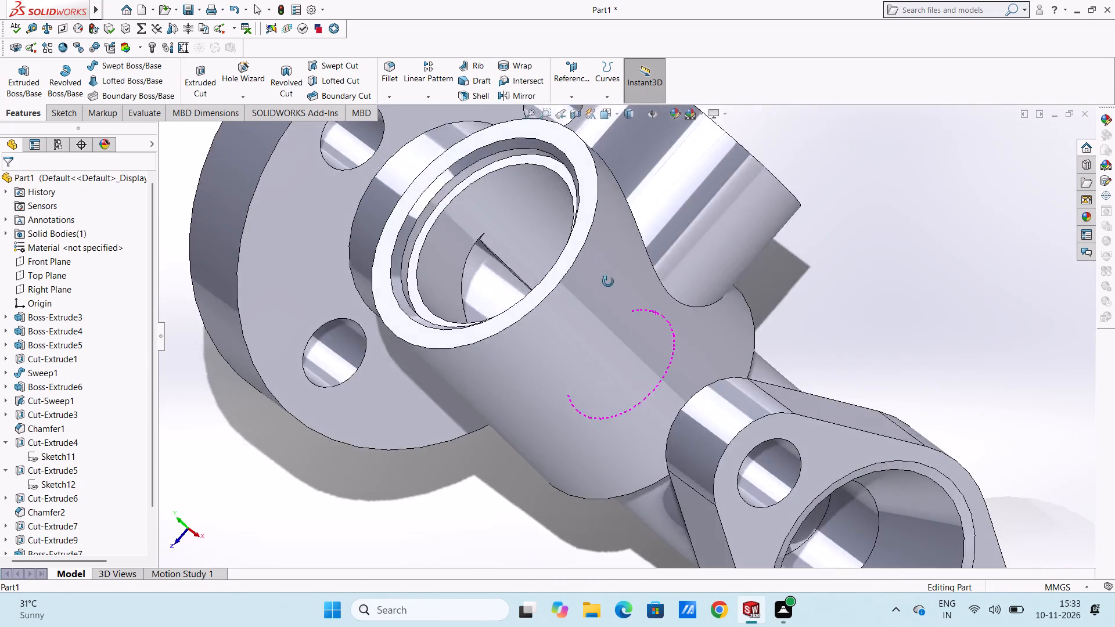
{"action": "middle_click_drag", "start_coordinate": [608, 282], "coordinate": [657, 337]}
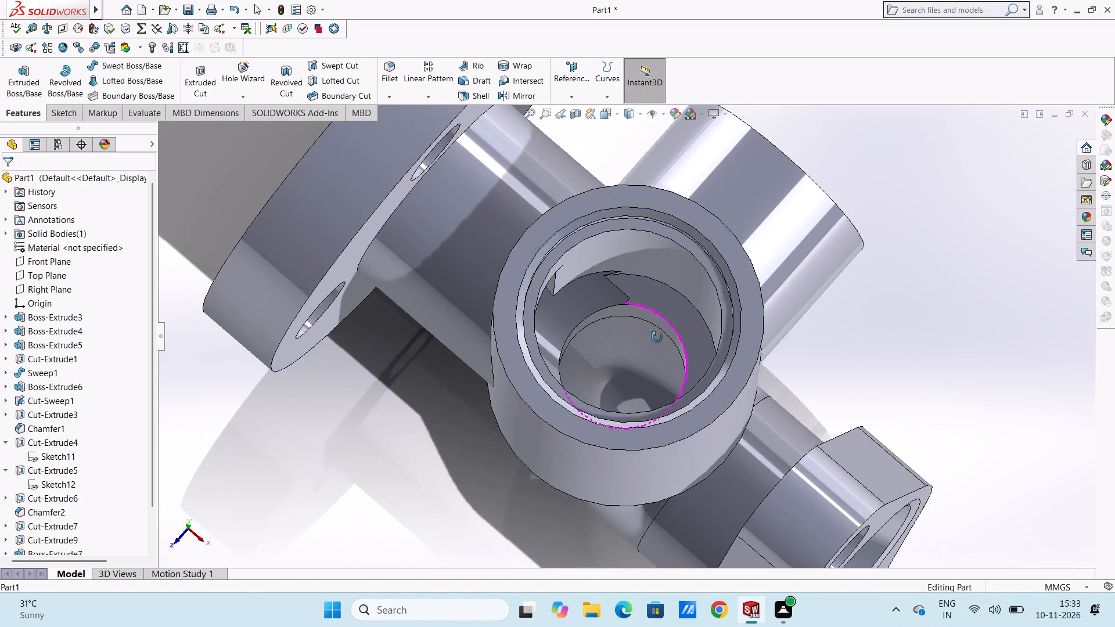
{"action": "middle_click_drag", "start_coordinate": [657, 337], "coordinate": [667, 298]}
{"action": "middle_click_drag", "start_coordinate": [629, 313], "coordinate": [609, 363]}
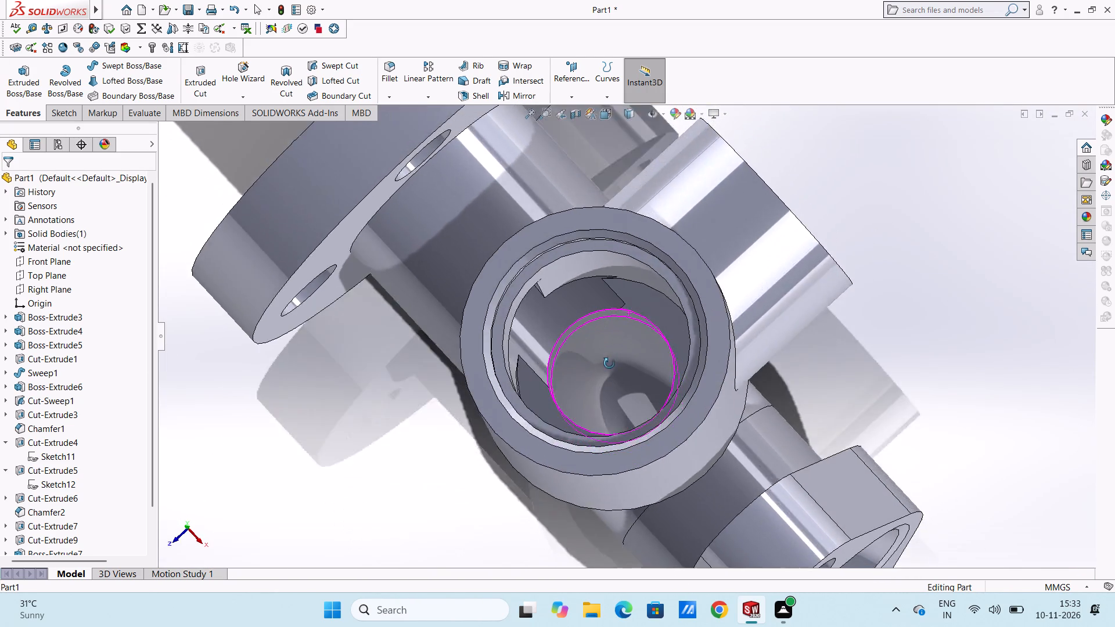
{"action": "middle_click_drag", "start_coordinate": [609, 363], "coordinate": [577, 376]}
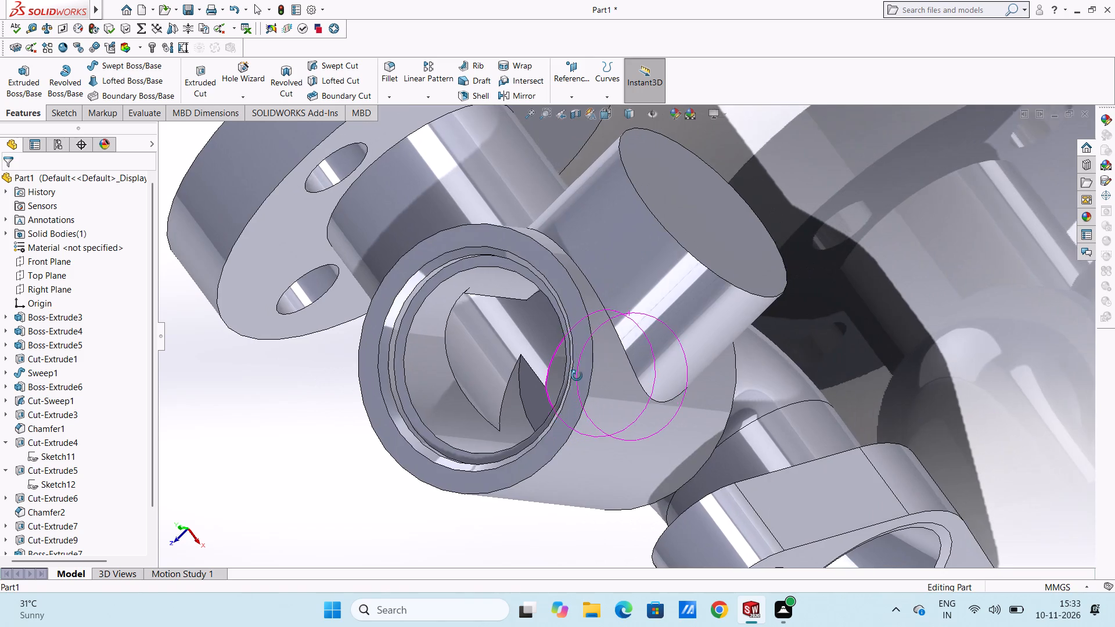
{"action": "middle_click_drag", "start_coordinate": [577, 376], "coordinate": [576, 372]}
{"action": "middle_click_drag", "start_coordinate": [578, 367], "coordinate": [625, 328]}
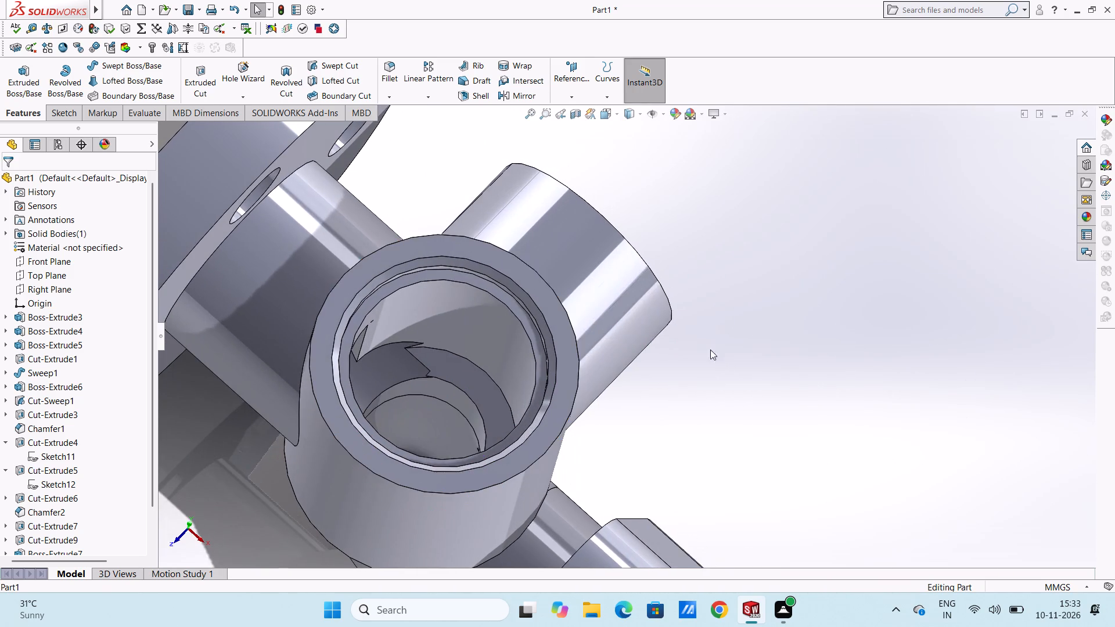
{"action": "scroll", "coordinate": [711, 362], "scroll_direction": "up", "scroll_amount": 5}
{"action": "scroll", "coordinate": [475, 358], "scroll_direction": "down", "scroll_amount": 4}
{"action": "middle_click_drag", "start_coordinate": [481, 392], "coordinate": [490, 331]}
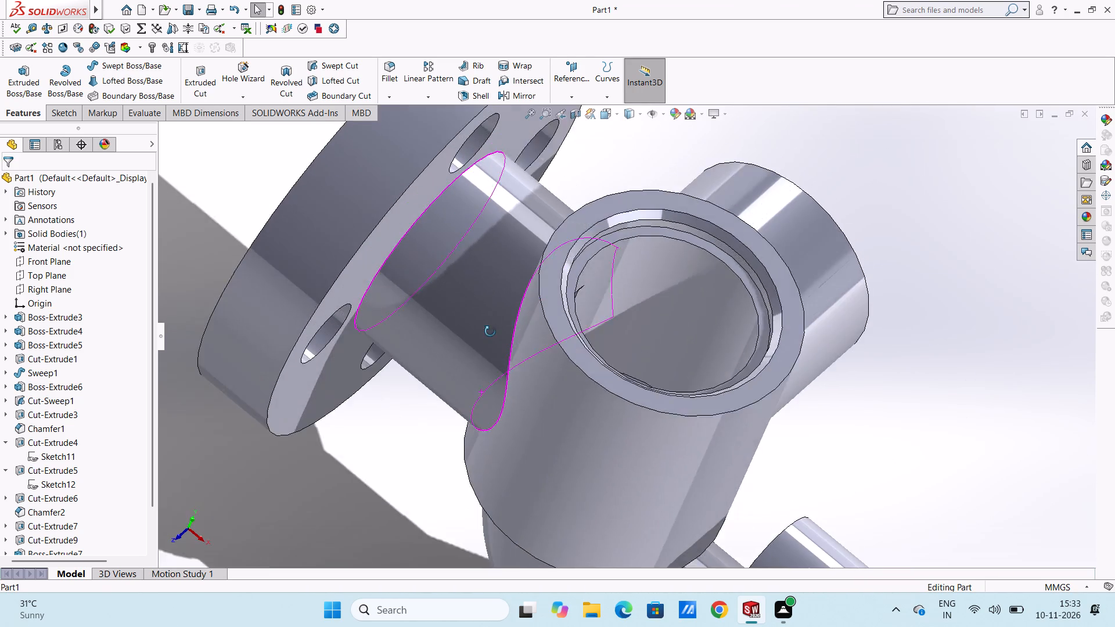
{"action": "middle_click_drag", "start_coordinate": [490, 331], "coordinate": [476, 327]}
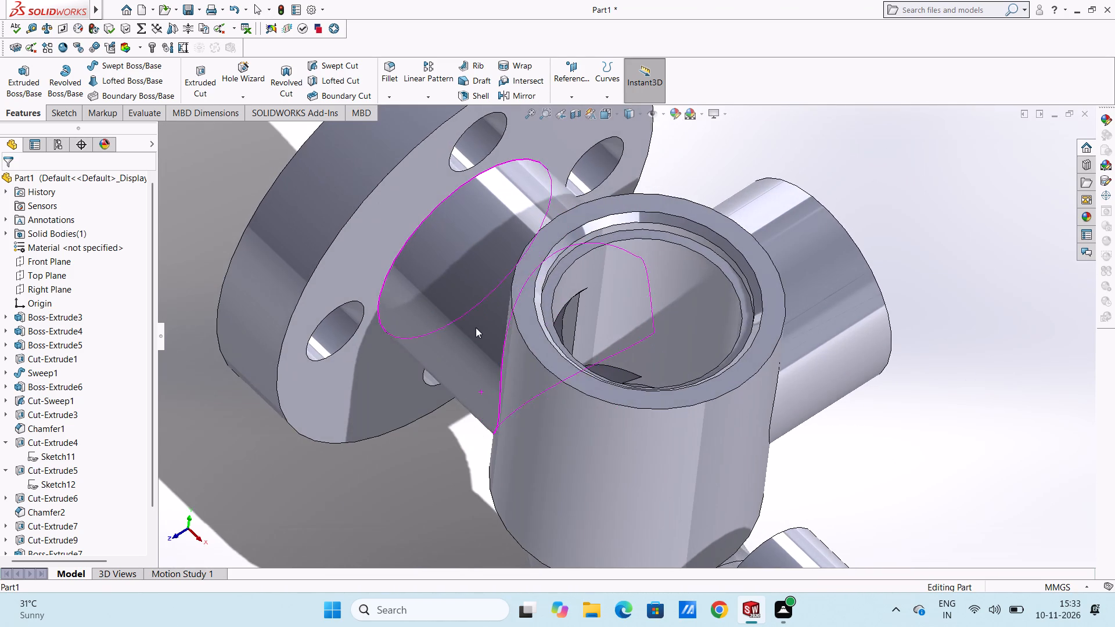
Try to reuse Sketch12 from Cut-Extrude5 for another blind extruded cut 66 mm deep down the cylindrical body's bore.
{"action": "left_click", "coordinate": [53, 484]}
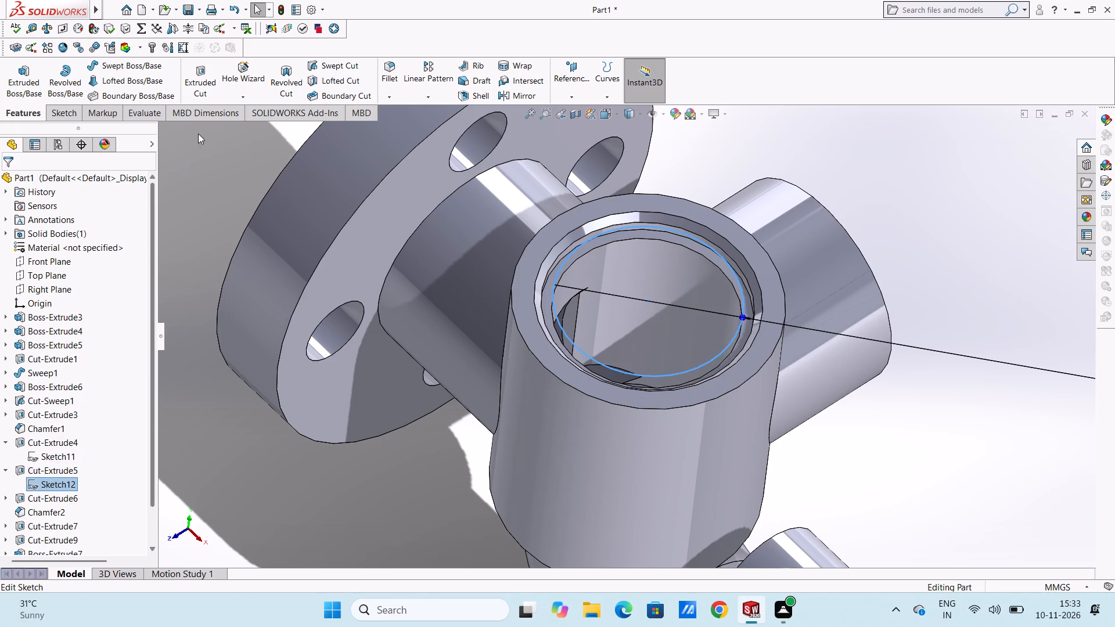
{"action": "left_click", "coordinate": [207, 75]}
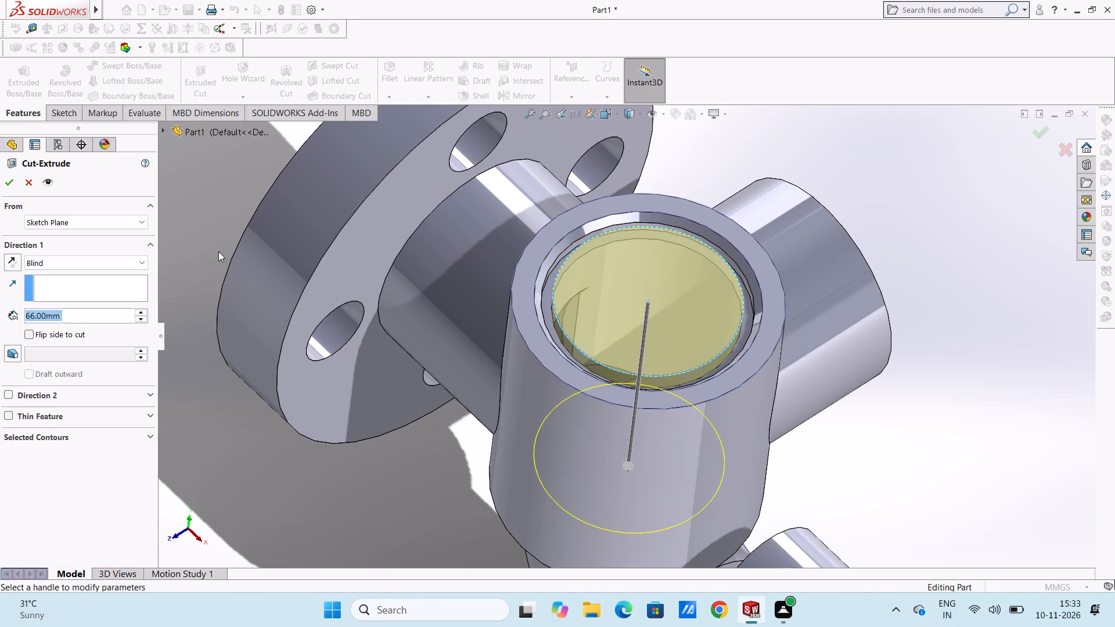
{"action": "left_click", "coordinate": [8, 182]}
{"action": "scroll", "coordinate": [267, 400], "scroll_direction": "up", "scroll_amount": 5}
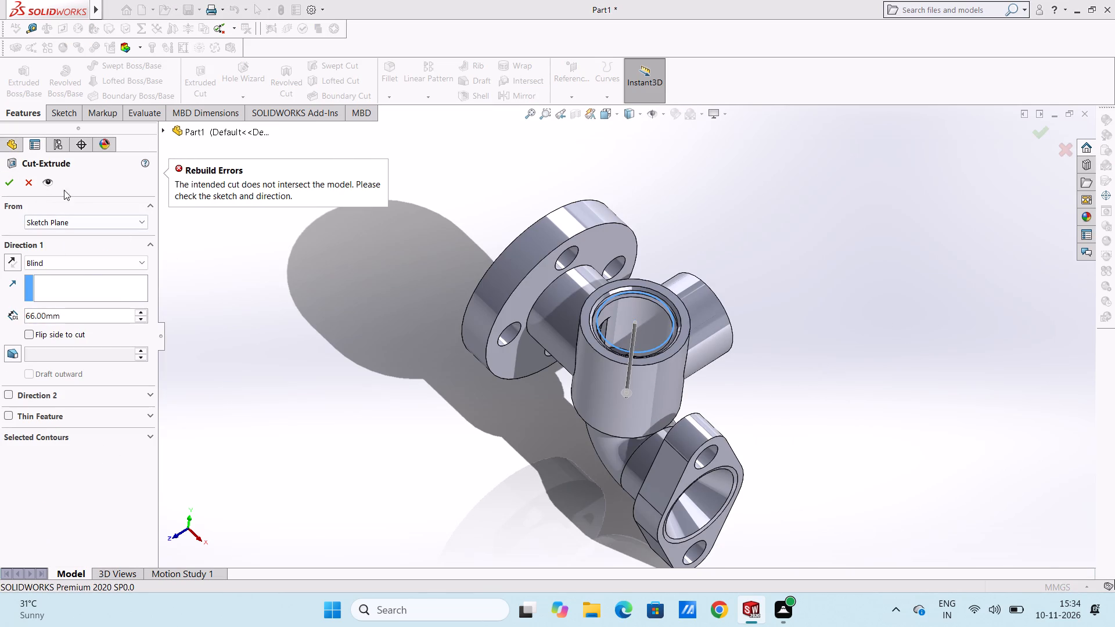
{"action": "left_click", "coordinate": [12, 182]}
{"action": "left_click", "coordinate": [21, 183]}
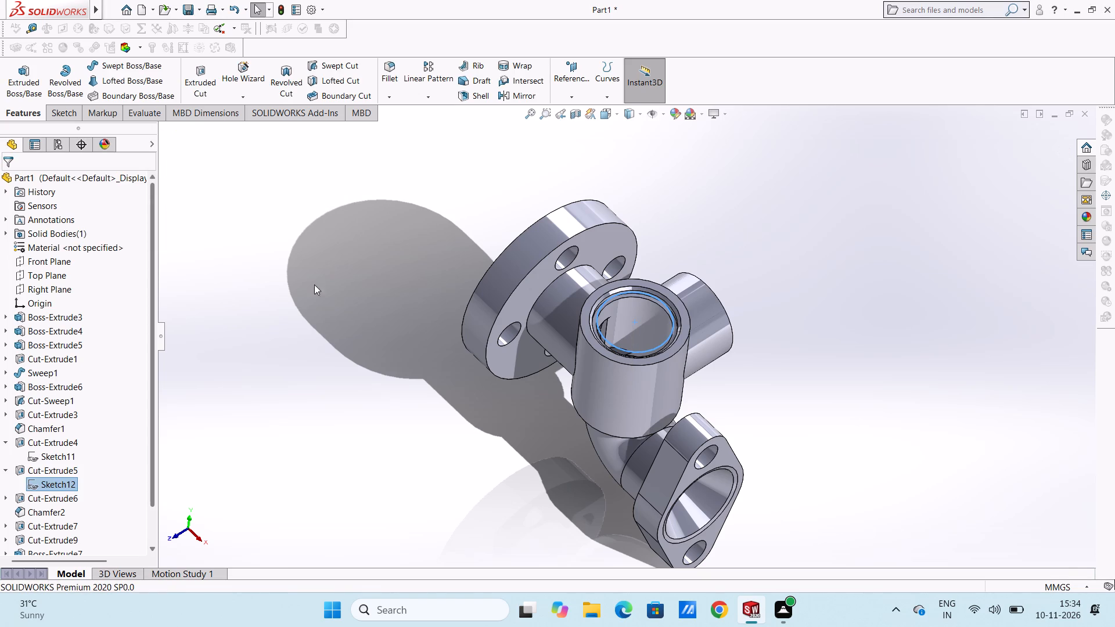
Examine the remaining internal edges in the cylindrical body's bore against the Sketch12 circle.
{"action": "middle_click_drag", "start_coordinate": [413, 242], "coordinate": [417, 357]}
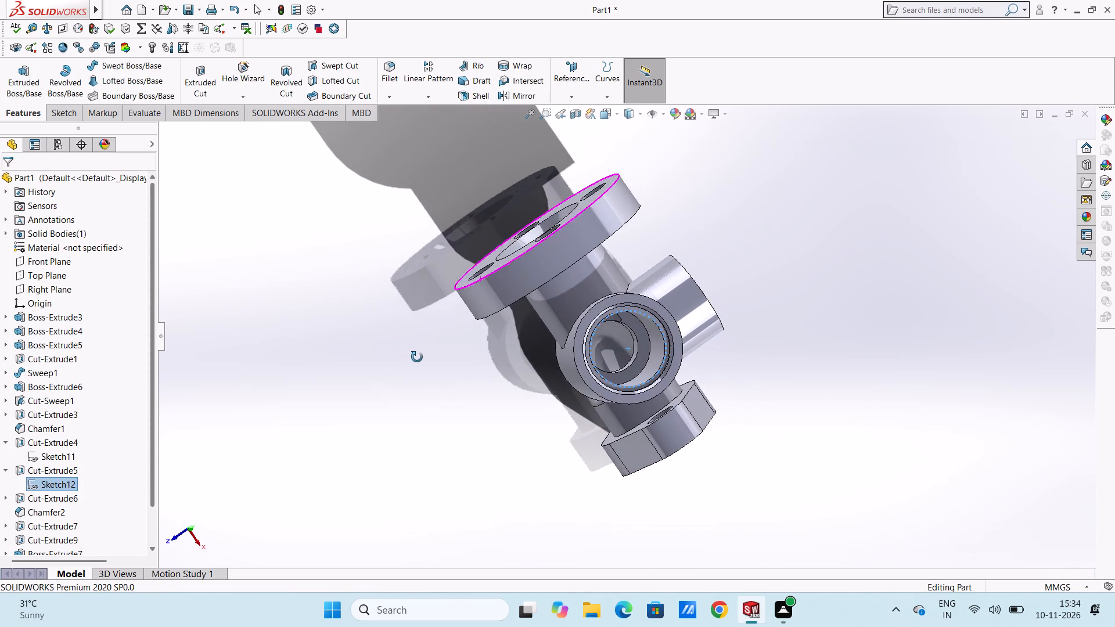
{"action": "middle_click_drag", "start_coordinate": [417, 357], "coordinate": [410, 237]}
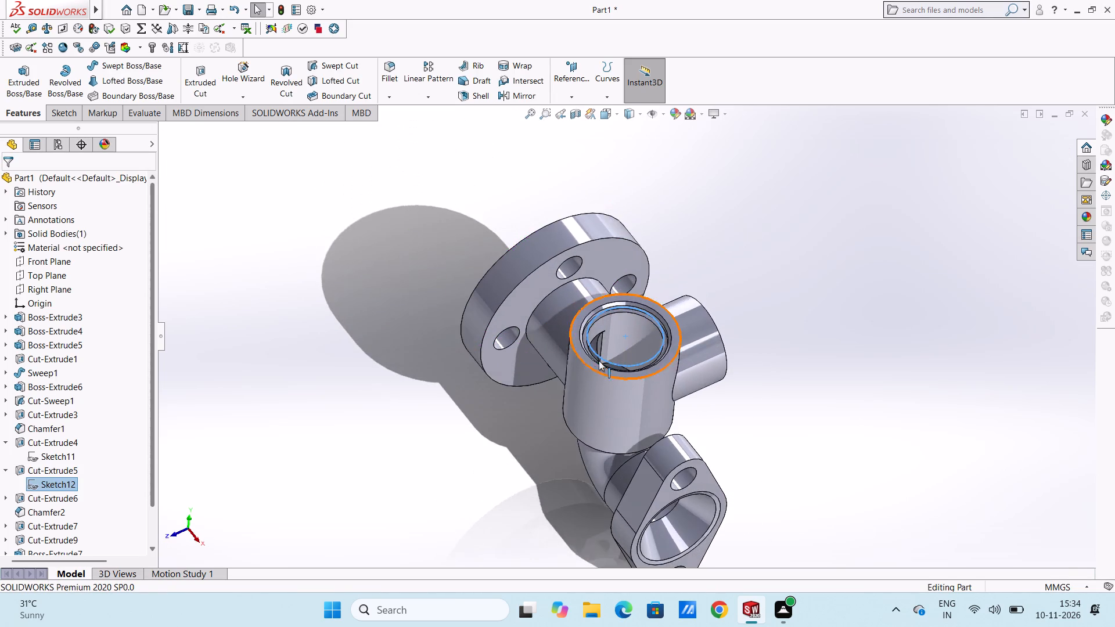
{"action": "scroll", "coordinate": [599, 358], "scroll_direction": "down", "scroll_amount": 5}
{"action": "middle_click_drag", "start_coordinate": [699, 282], "coordinate": [718, 321]}
{"action": "scroll", "coordinate": [721, 320], "scroll_direction": "down", "scroll_amount": 3}
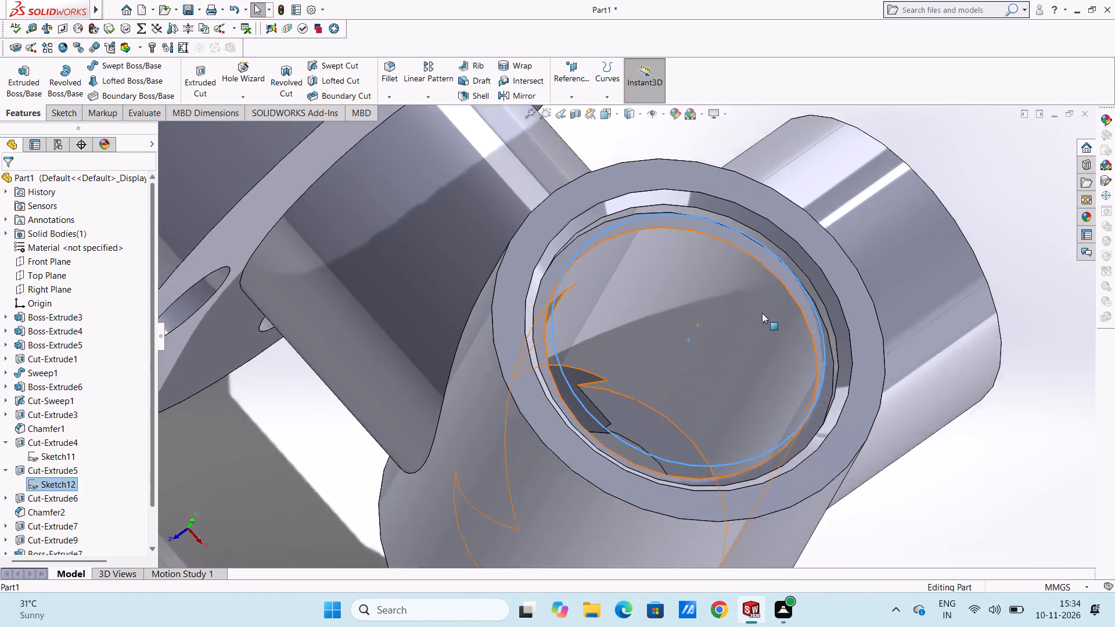
{"action": "scroll", "coordinate": [762, 313], "scroll_direction": "down", "scroll_amount": 2}
{"action": "scroll", "coordinate": [733, 319], "scroll_direction": "up", "scroll_amount": 5}
{"action": "middle_click_drag", "start_coordinate": [711, 331], "coordinate": [682, 366]}
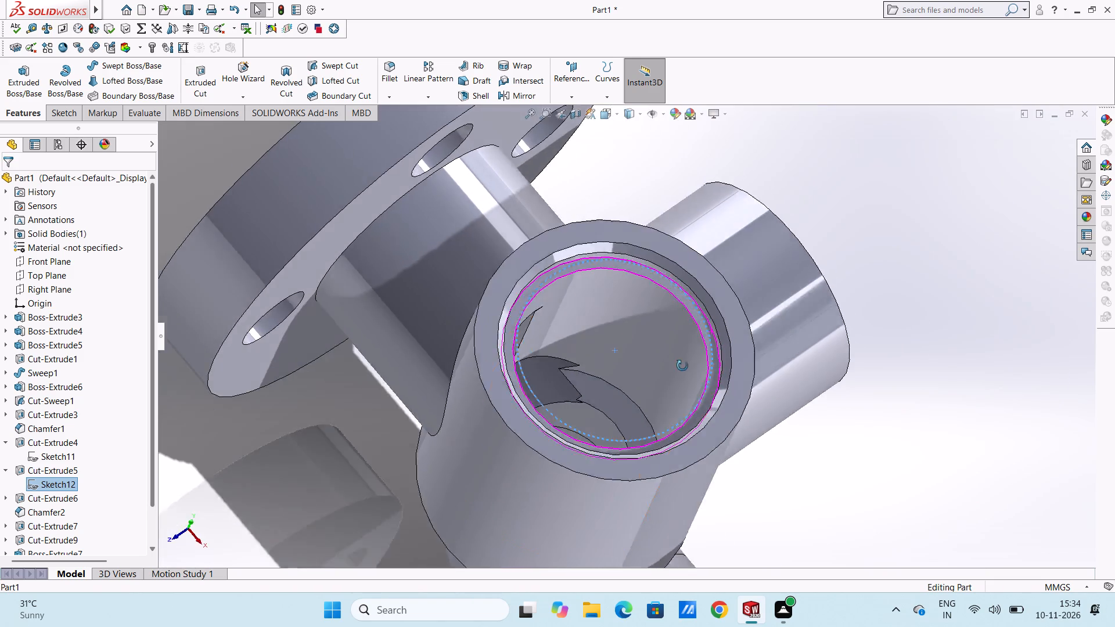
{"action": "middle_click_drag", "start_coordinate": [682, 366], "coordinate": [690, 397]}
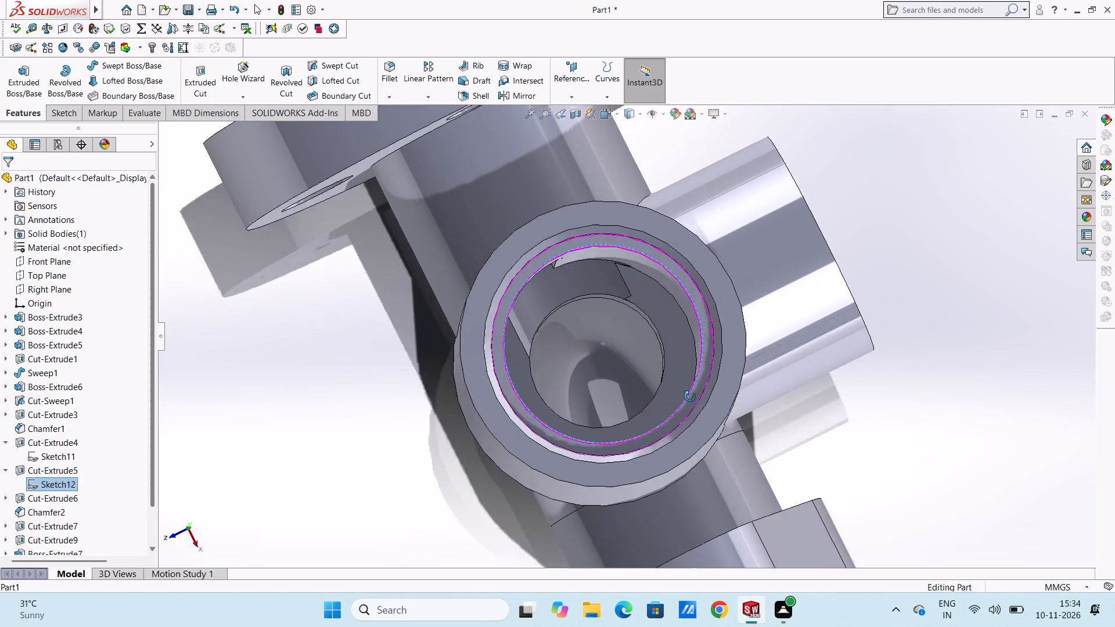
{"action": "middle_click_drag", "start_coordinate": [690, 397], "coordinate": [716, 237]}
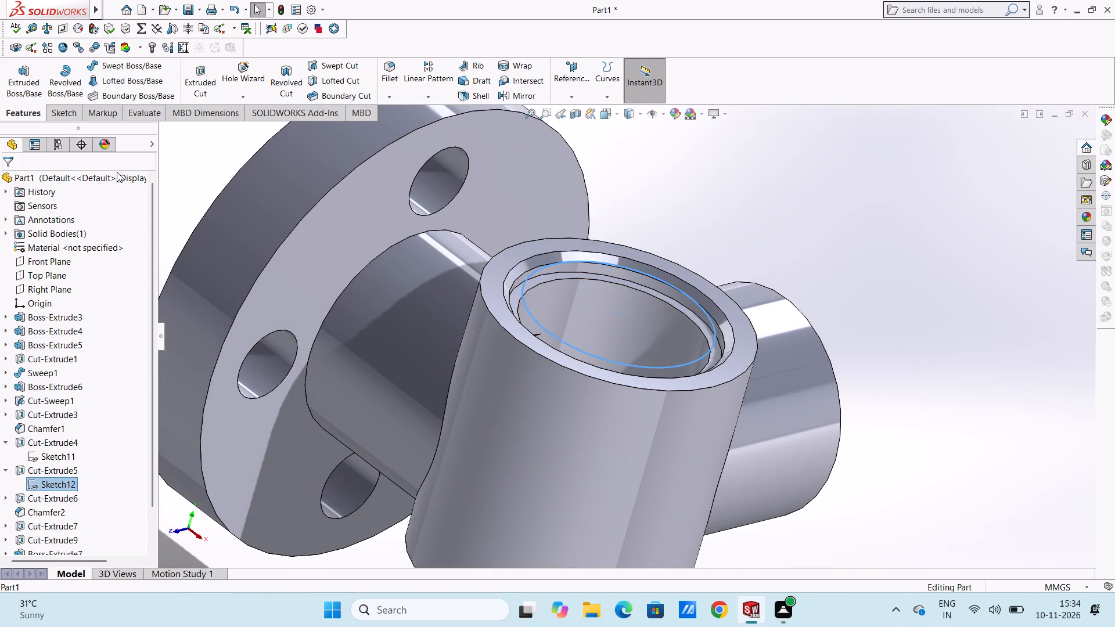
{"action": "left_click", "coordinate": [196, 166]}
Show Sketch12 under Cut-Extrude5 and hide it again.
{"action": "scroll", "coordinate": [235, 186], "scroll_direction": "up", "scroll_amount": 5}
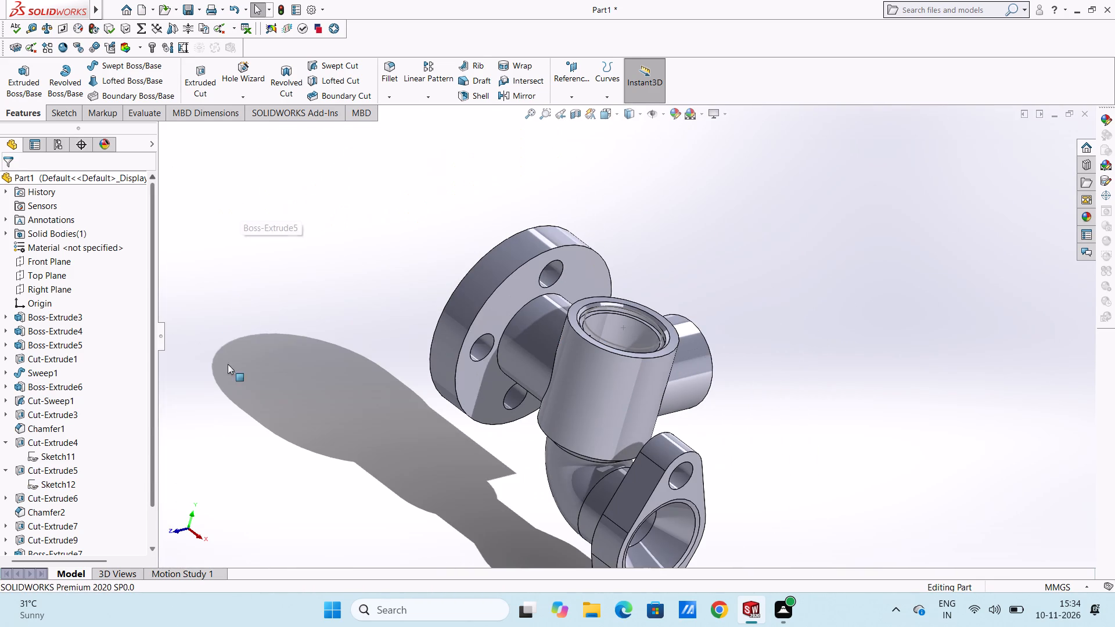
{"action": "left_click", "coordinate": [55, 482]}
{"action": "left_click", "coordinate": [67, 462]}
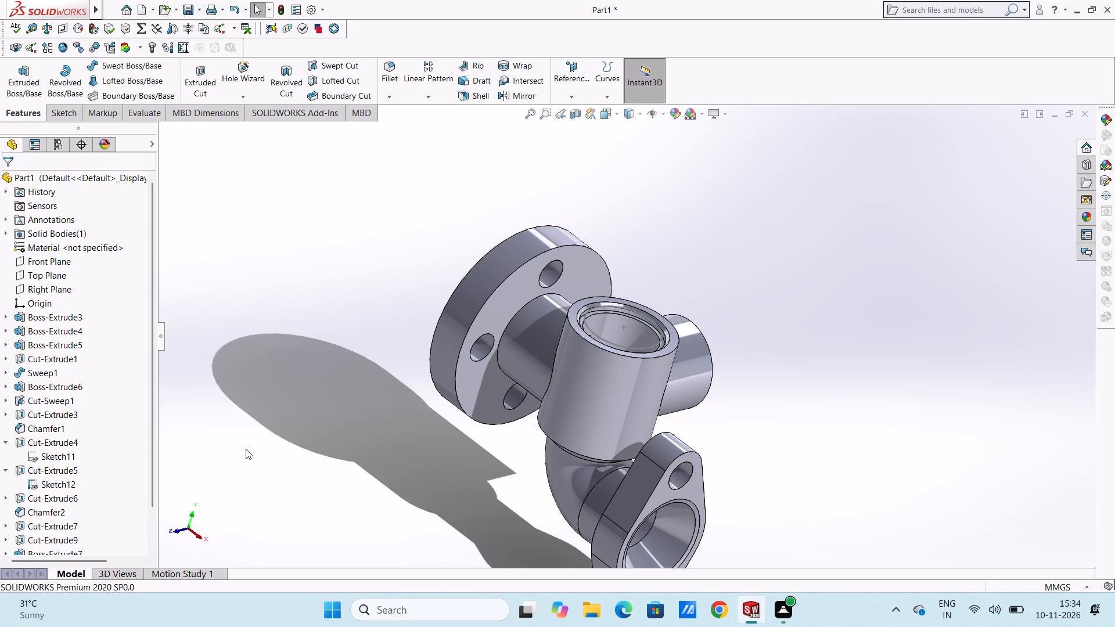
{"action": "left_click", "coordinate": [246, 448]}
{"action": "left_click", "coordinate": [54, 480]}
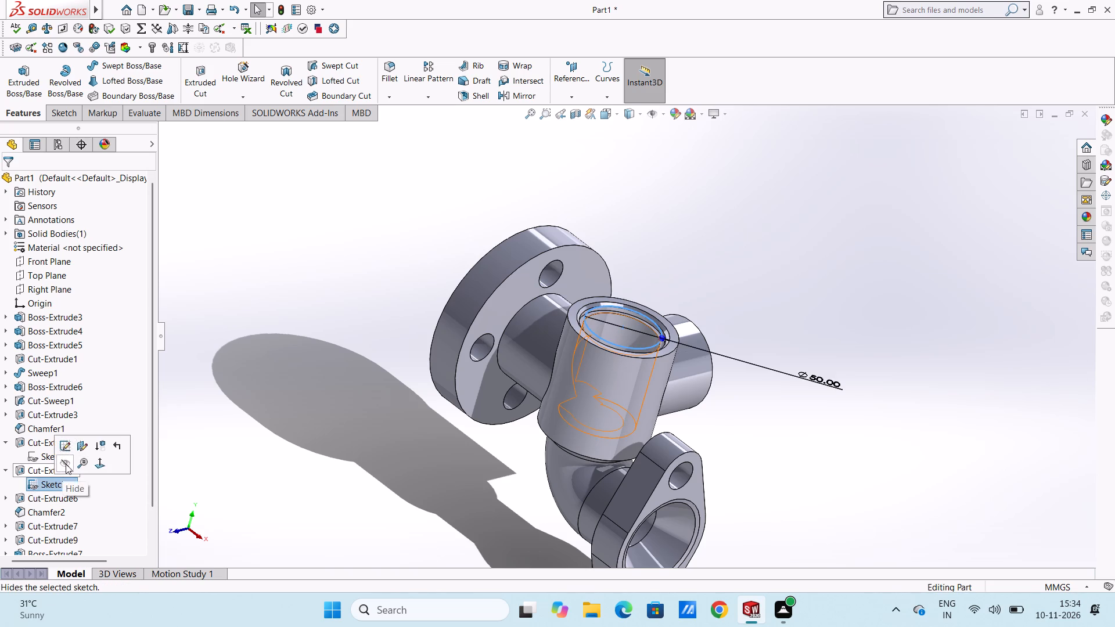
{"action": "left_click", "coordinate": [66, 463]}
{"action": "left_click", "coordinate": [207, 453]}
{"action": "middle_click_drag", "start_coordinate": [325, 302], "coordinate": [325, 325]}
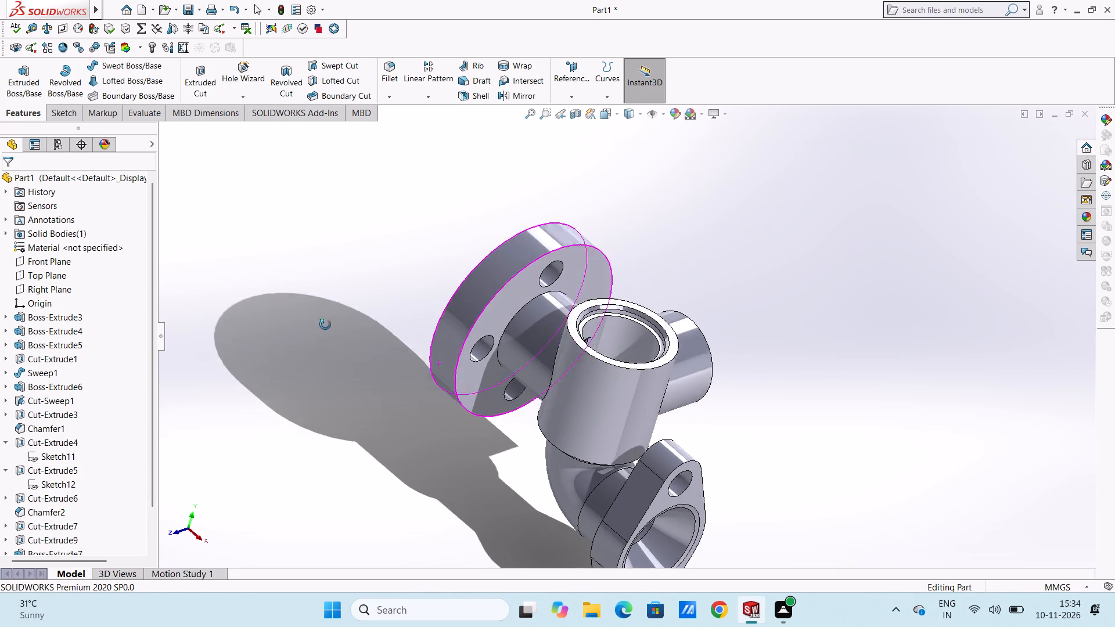
Examine the cylindrical body's bore and the round flange's bore from several angles for leftover material.
{"action": "middle_click_drag", "start_coordinate": [325, 325], "coordinate": [282, 431]}
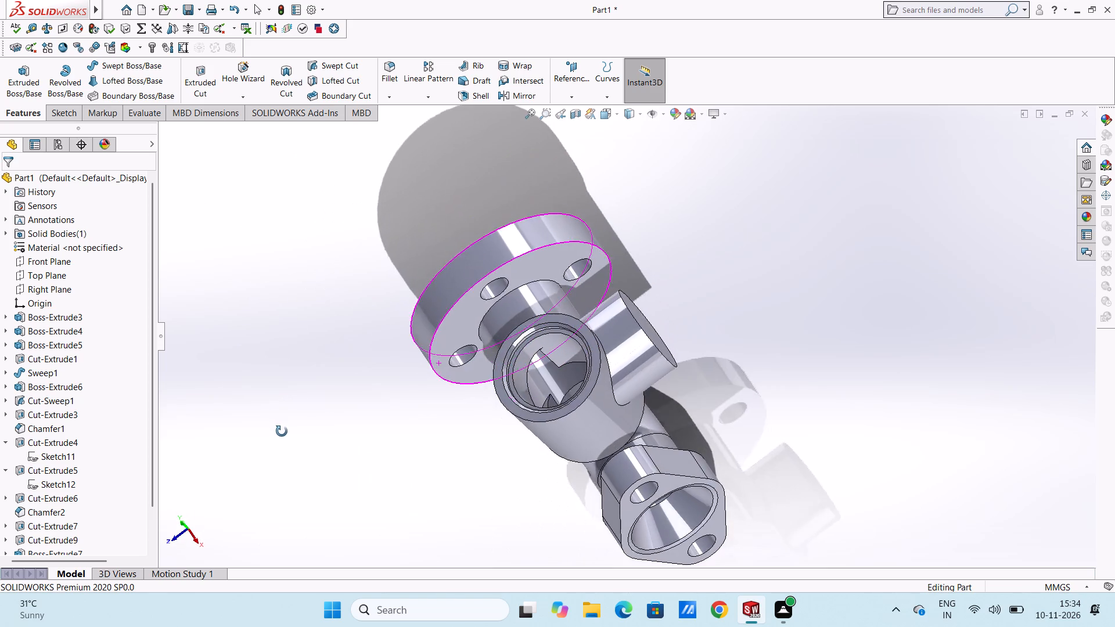
{"action": "middle_click_drag", "start_coordinate": [282, 431], "coordinate": [283, 455]}
{"action": "middle_click_drag", "start_coordinate": [283, 455], "coordinate": [294, 493]}
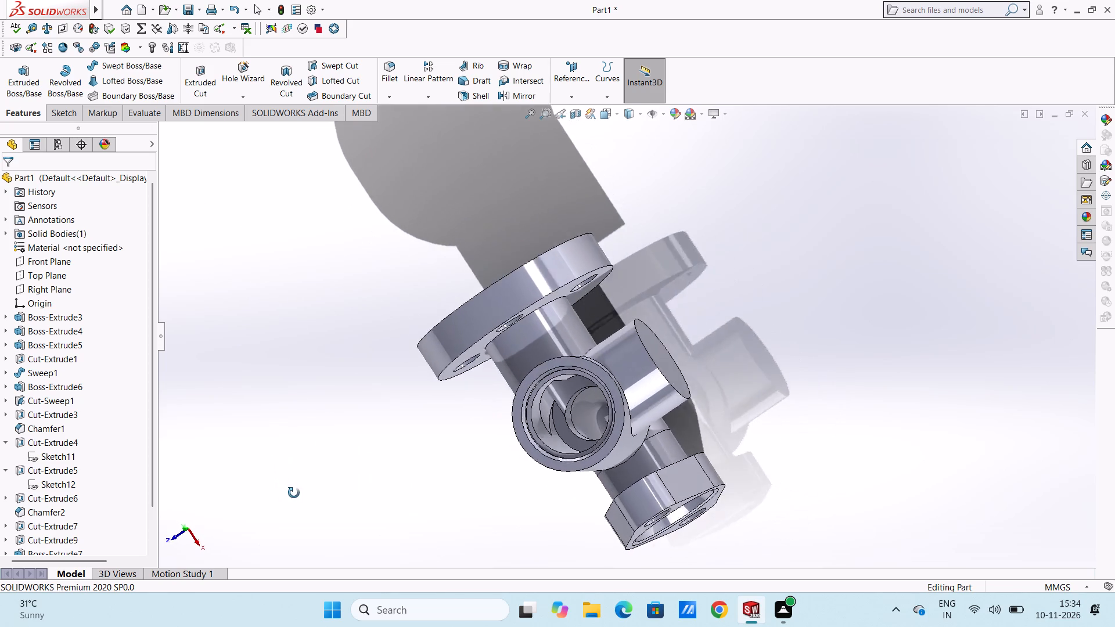
{"action": "middle_click_drag", "start_coordinate": [294, 493], "coordinate": [305, 421]}
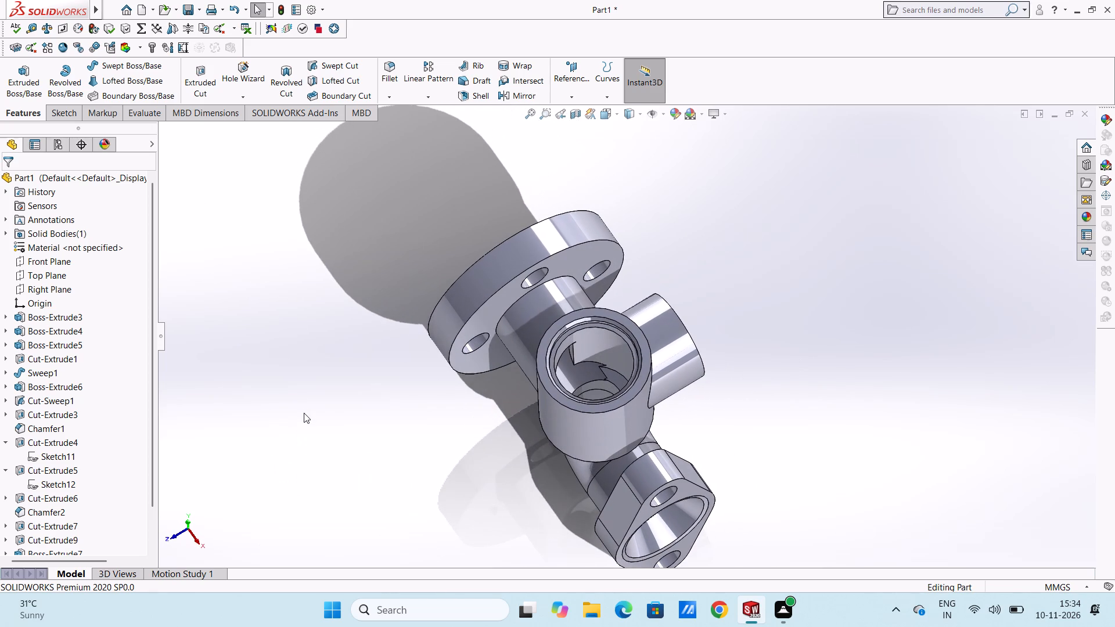
{"action": "middle_click_drag", "start_coordinate": [455, 433], "coordinate": [444, 420]}
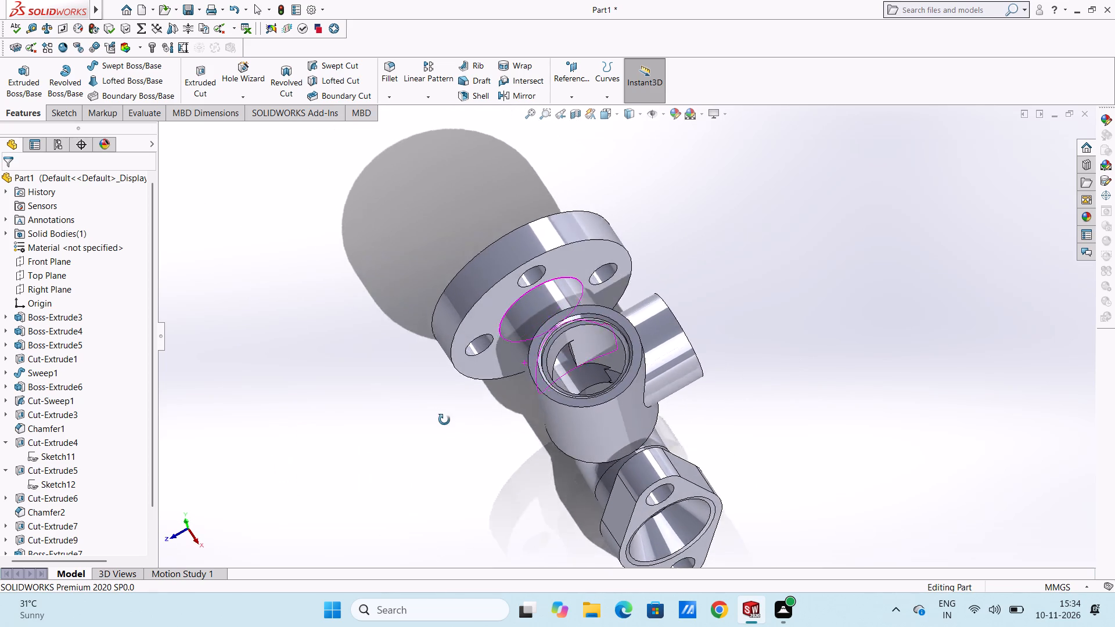
{"action": "middle_click_drag", "start_coordinate": [444, 420], "coordinate": [492, 323]}
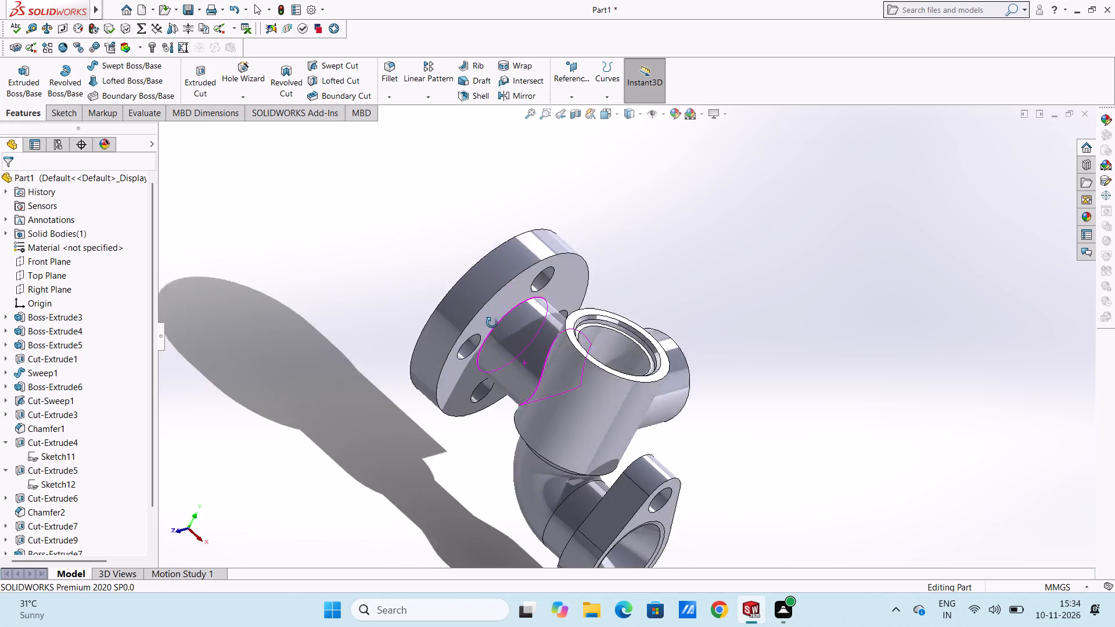
{"action": "middle_click_drag", "start_coordinate": [492, 323], "coordinate": [626, 417]}
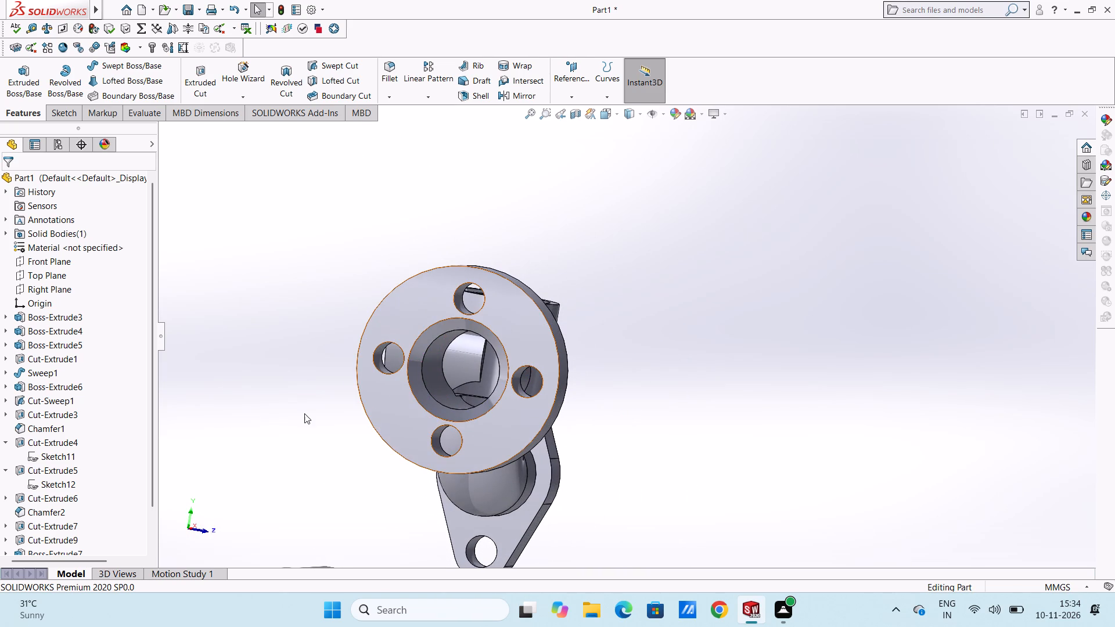
Reuse Sketch14 from Cut-Extrude7 for a blind extruded cut 66 mm deep toward the round flange.
{"action": "scroll", "coordinate": [55, 499], "scroll_direction": "down", "scroll_amount": 2}
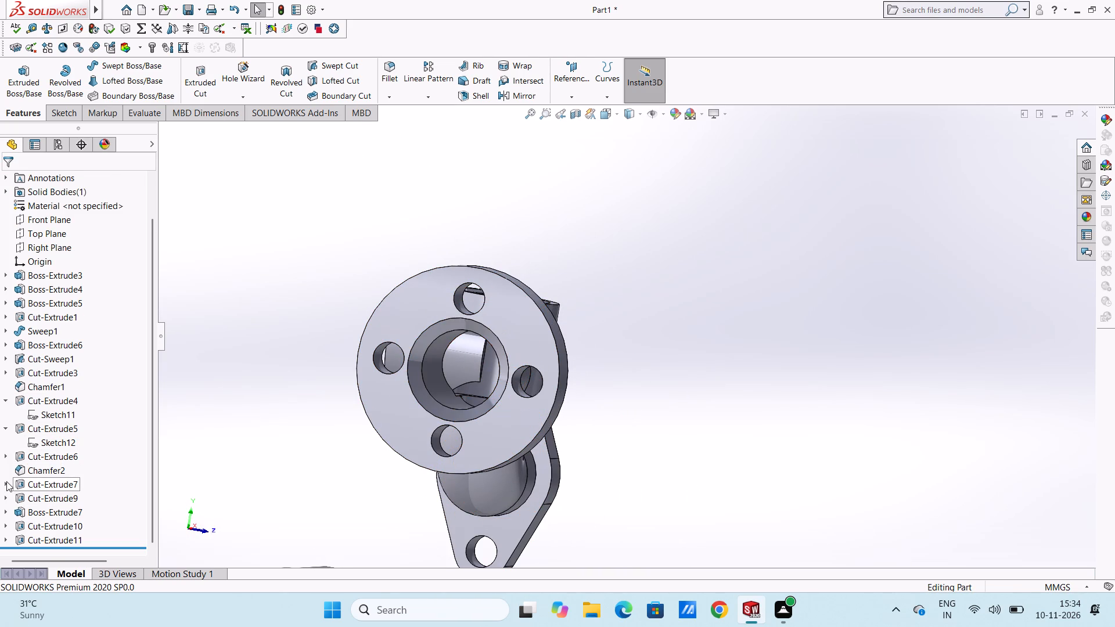
{"action": "left_click", "coordinate": [6, 481]}
{"action": "left_click", "coordinate": [42, 497]}
{"action": "middle_click_drag", "start_coordinate": [330, 251], "coordinate": [257, 344]}
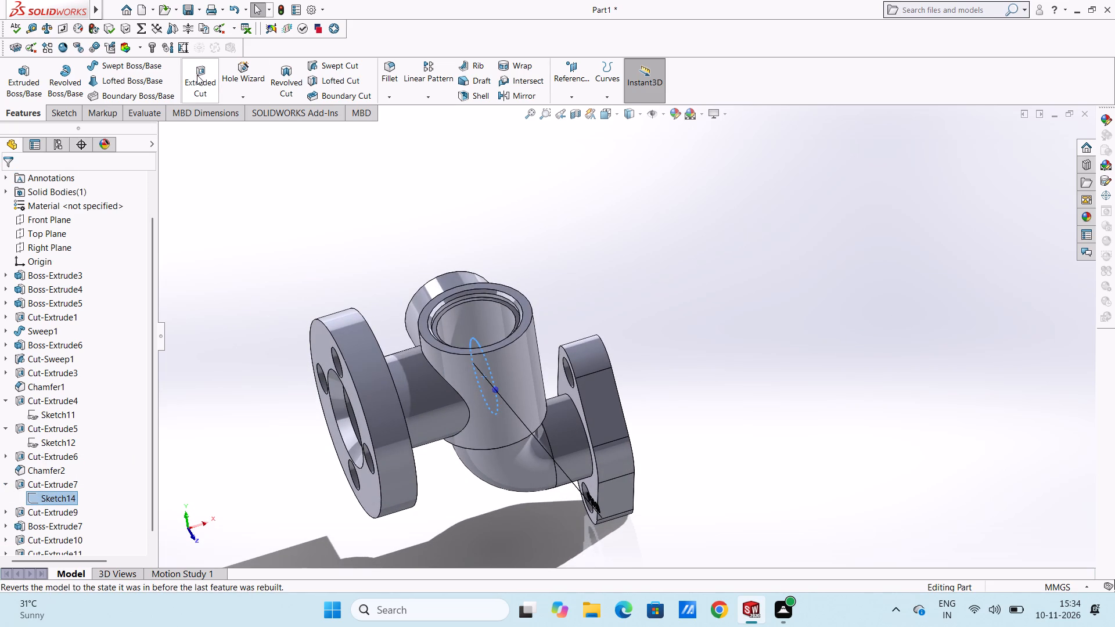
{"action": "left_click", "coordinate": [197, 75]}
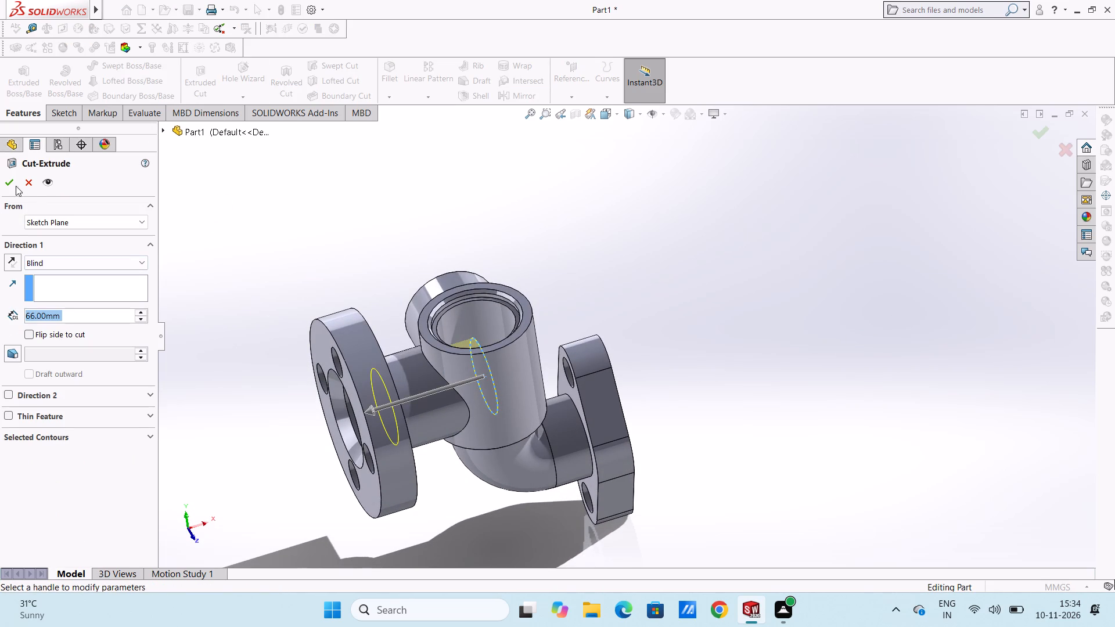
{"action": "left_click", "coordinate": [10, 186]}
{"action": "left_click", "coordinate": [244, 222]}
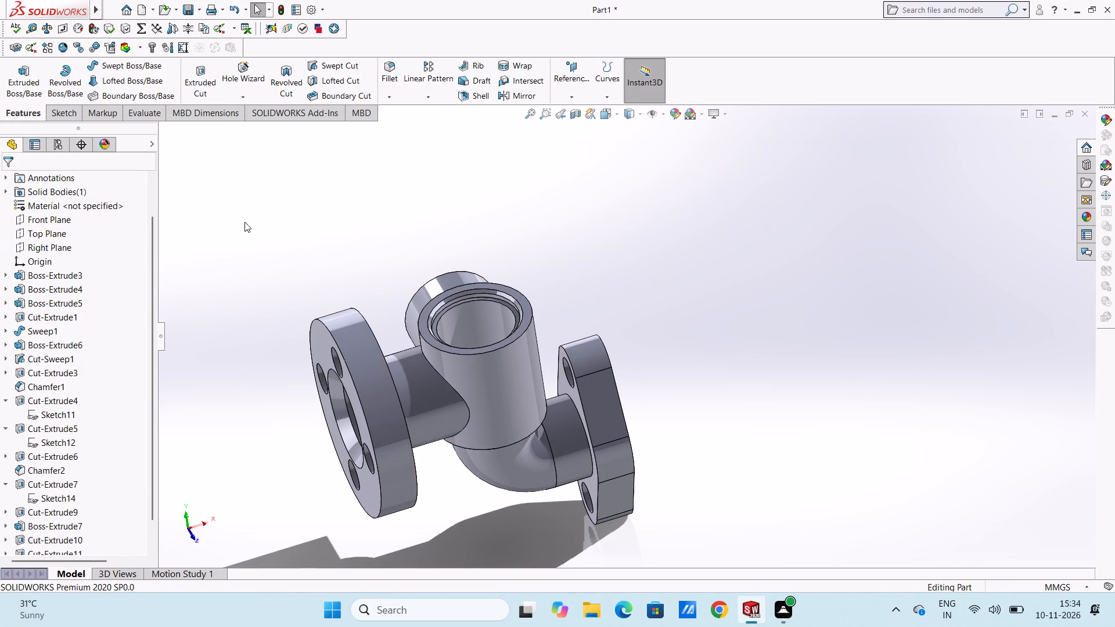
Examine the cylindrical body's bore and its branch openings from several angles after the cut.
{"action": "middle_click_drag", "start_coordinate": [312, 213], "coordinate": [316, 361]}
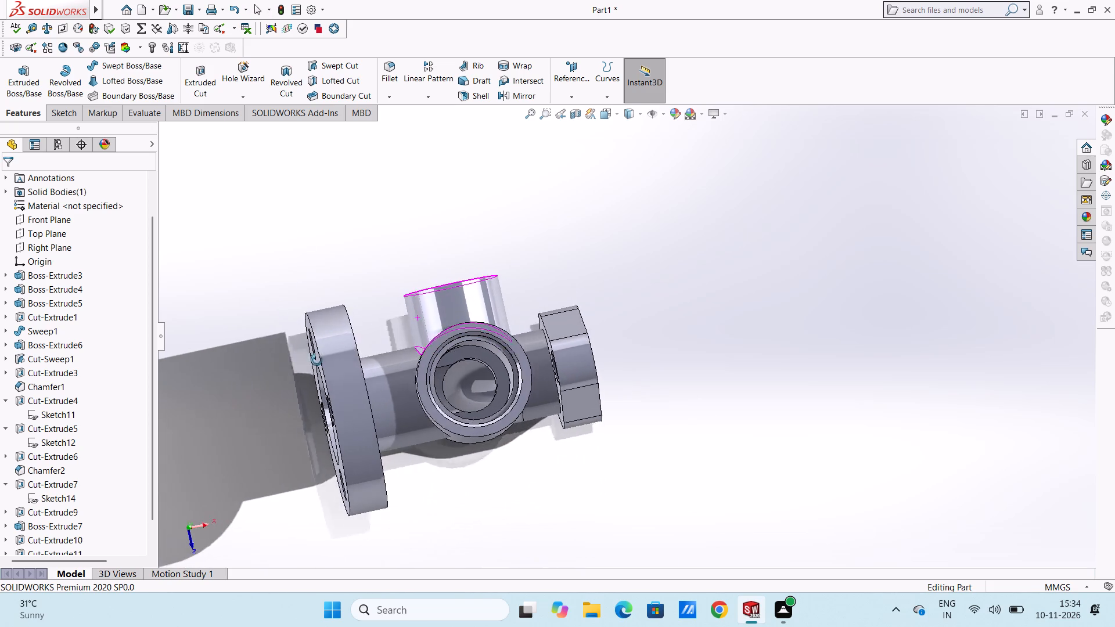
{"action": "middle_click_drag", "start_coordinate": [316, 361], "coordinate": [305, 337]}
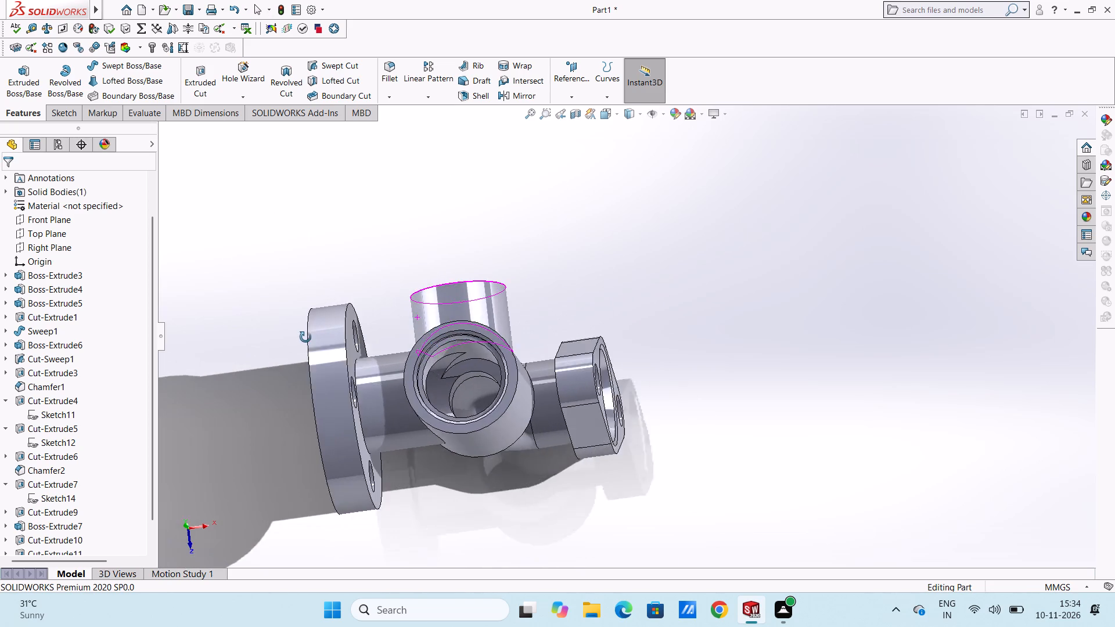
{"action": "middle_click_drag", "start_coordinate": [305, 337], "coordinate": [329, 224]}
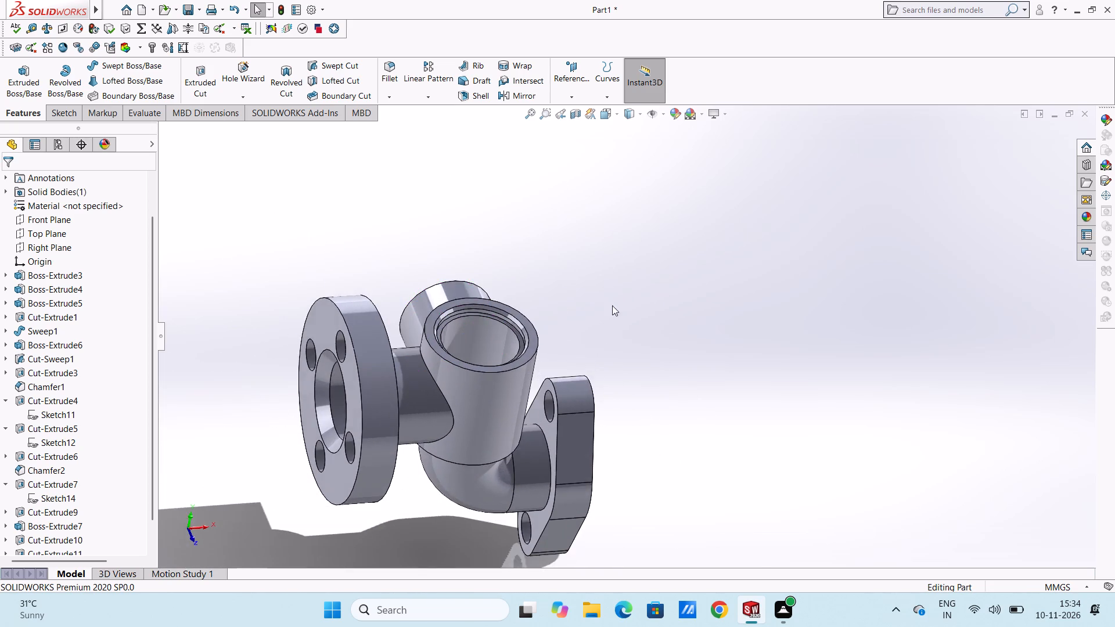
{"action": "middle_click_drag", "start_coordinate": [612, 305], "coordinate": [519, 293]}
{"action": "scroll", "coordinate": [545, 290], "scroll_direction": "down", "scroll_amount": 1}
{"action": "middle_click_drag", "start_coordinate": [660, 334], "coordinate": [634, 349]}
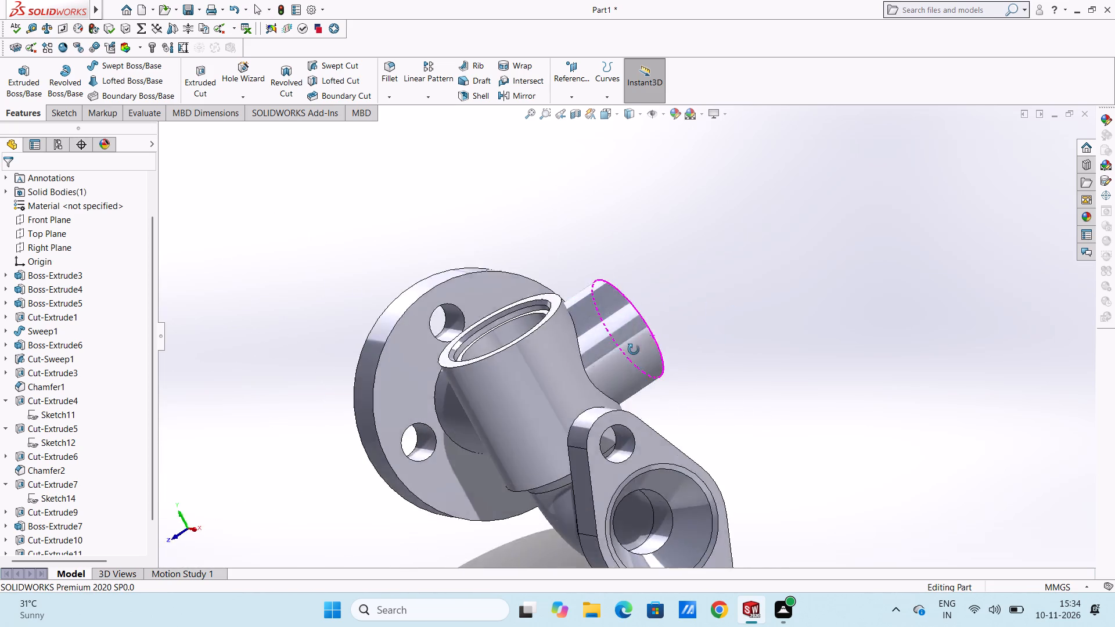
{"action": "middle_click_drag", "start_coordinate": [634, 349], "coordinate": [625, 414]}
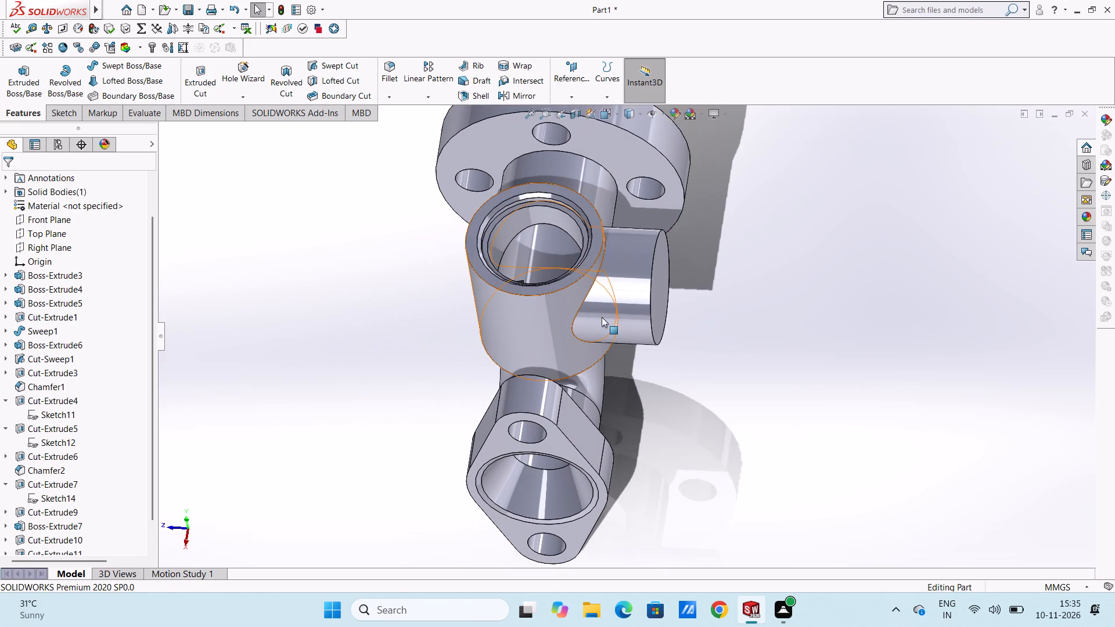
Sketch a circle of about 24 mm radius on the side boss's end face, concentric with the boss.
{"action": "key", "text": "ctrl+2"}
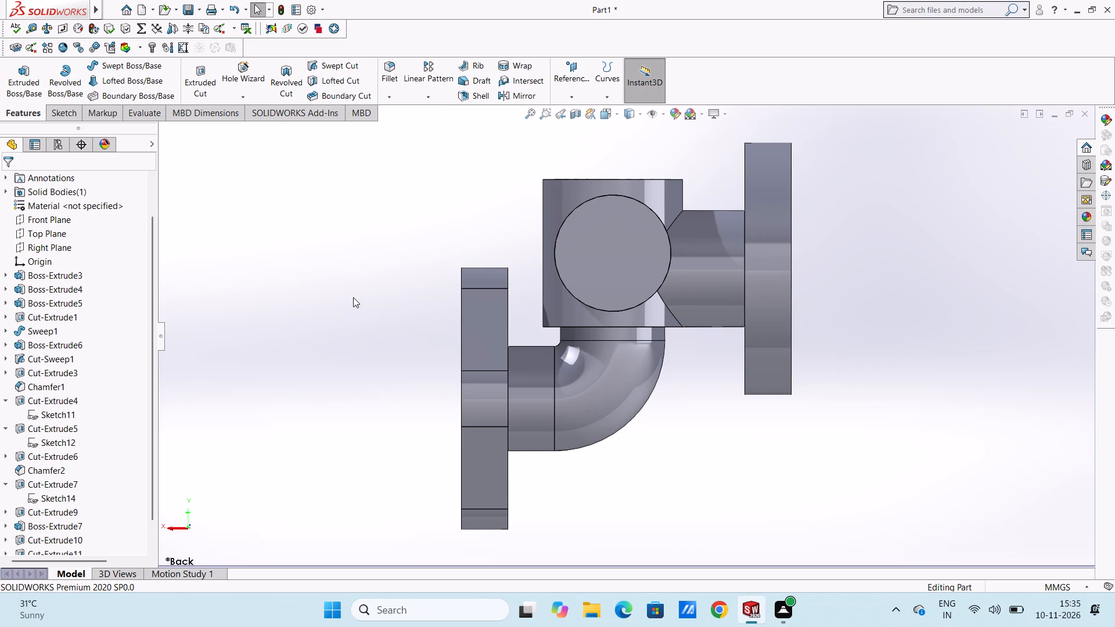
{"action": "left_click", "coordinate": [605, 260]}
{"action": "left_click", "coordinate": [656, 228]}
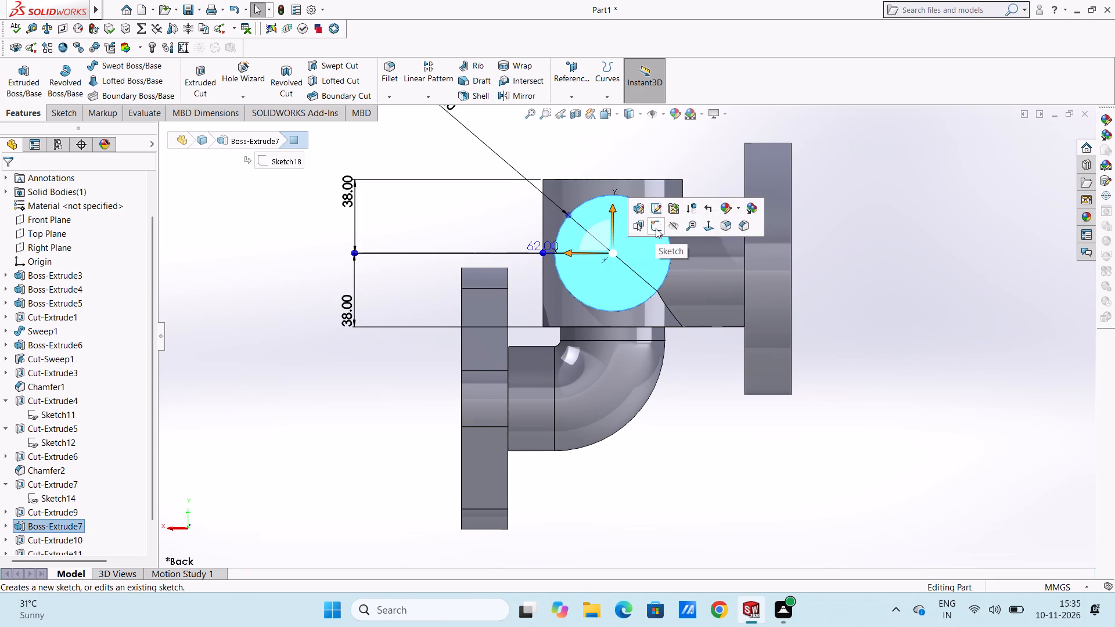
{"action": "left_click", "coordinate": [387, 255]}
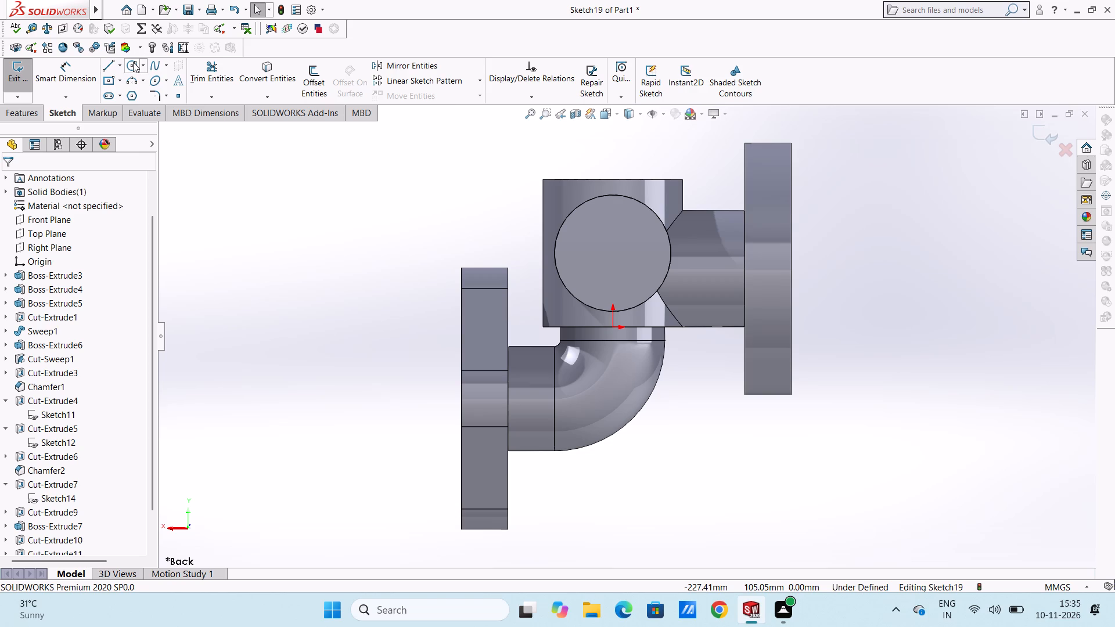
{"action": "left_click", "coordinate": [132, 62]}
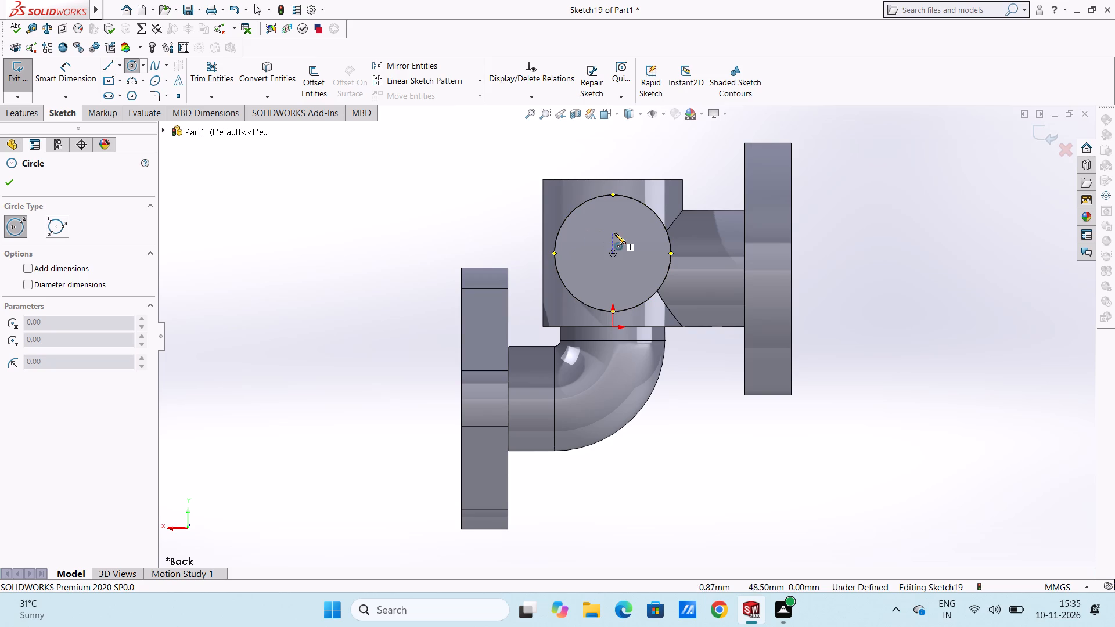
{"action": "left_click", "coordinate": [611, 252]}
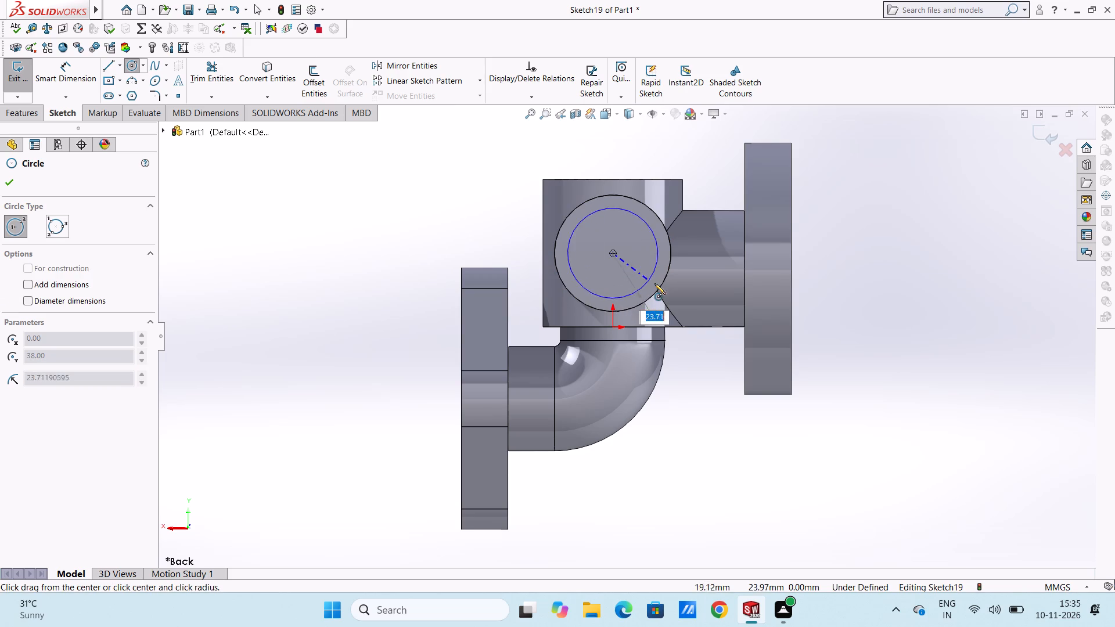
{"action": "left_click", "coordinate": [650, 281]}
{"action": "right_click", "coordinate": [303, 182]}
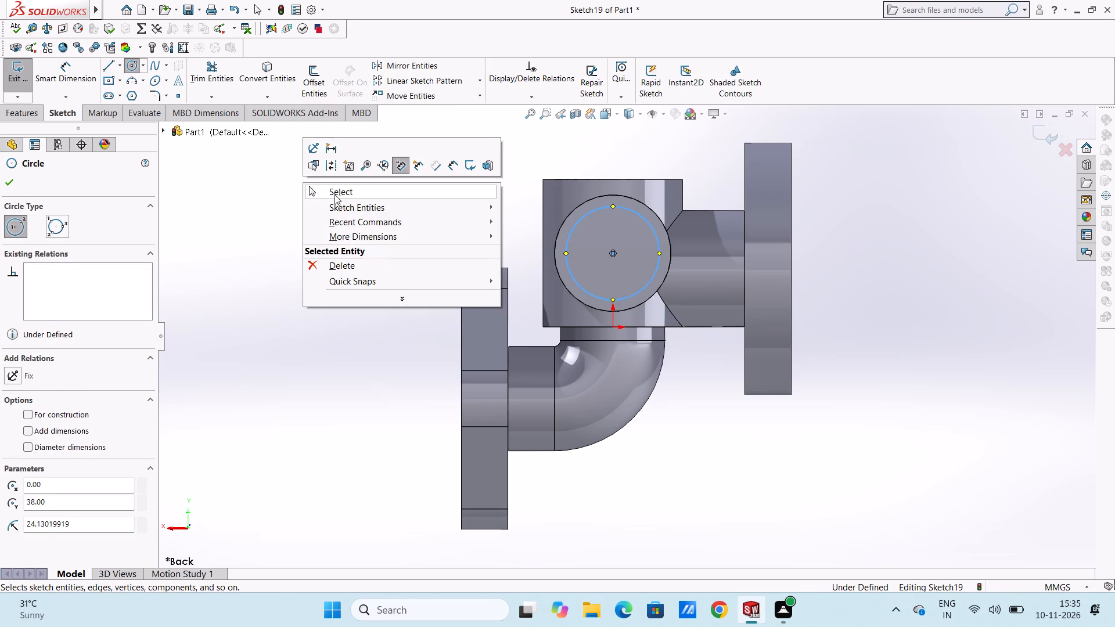
{"action": "left_click", "coordinate": [334, 194]}
{"action": "left_click", "coordinate": [324, 198]}
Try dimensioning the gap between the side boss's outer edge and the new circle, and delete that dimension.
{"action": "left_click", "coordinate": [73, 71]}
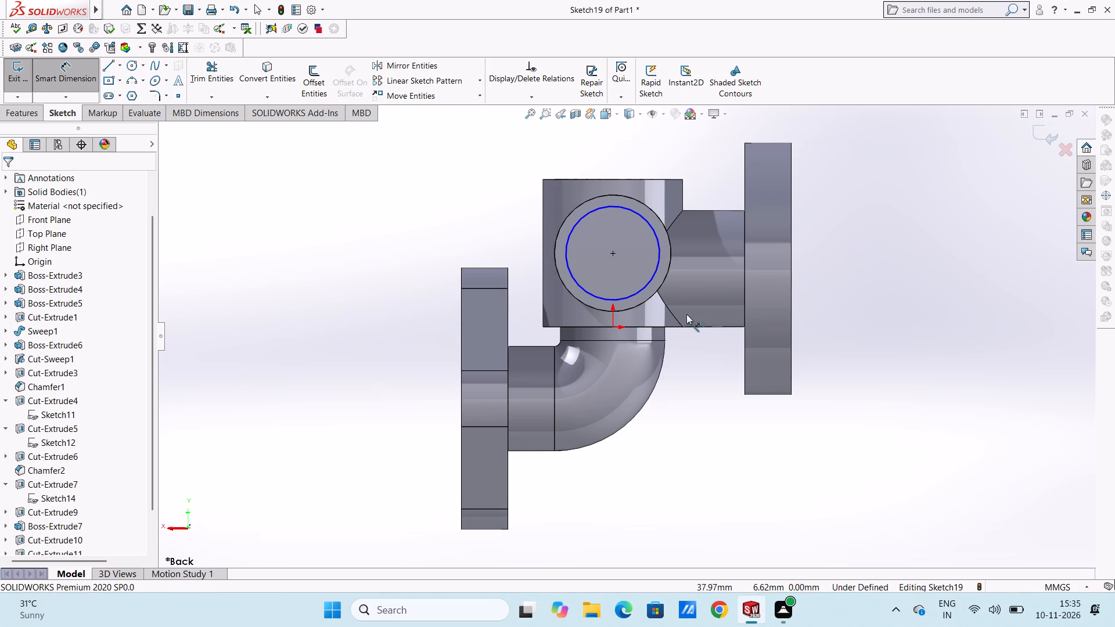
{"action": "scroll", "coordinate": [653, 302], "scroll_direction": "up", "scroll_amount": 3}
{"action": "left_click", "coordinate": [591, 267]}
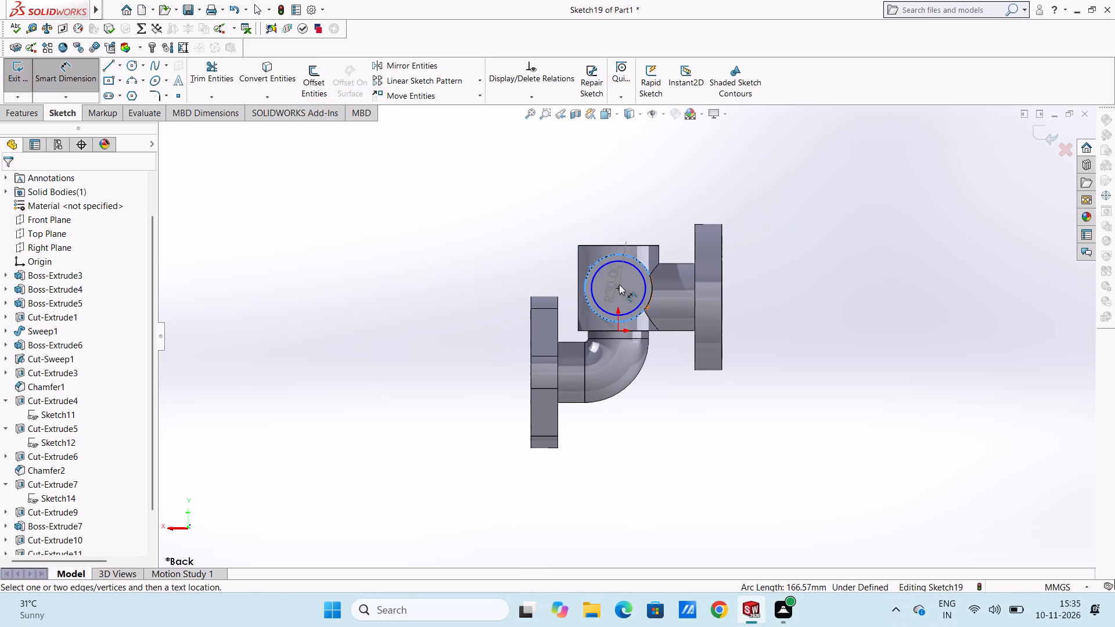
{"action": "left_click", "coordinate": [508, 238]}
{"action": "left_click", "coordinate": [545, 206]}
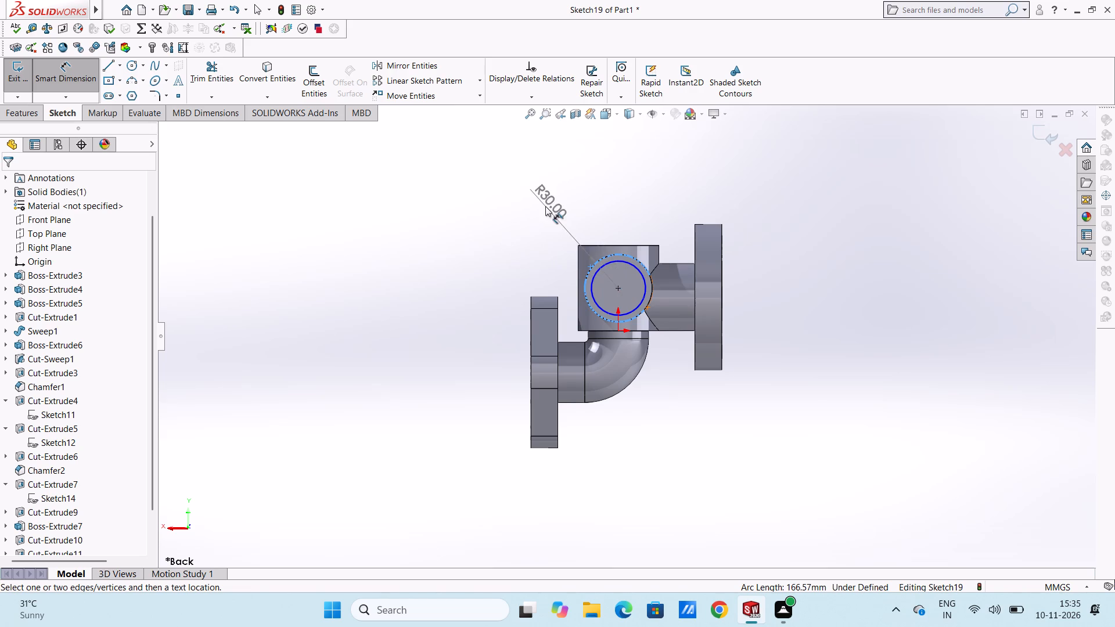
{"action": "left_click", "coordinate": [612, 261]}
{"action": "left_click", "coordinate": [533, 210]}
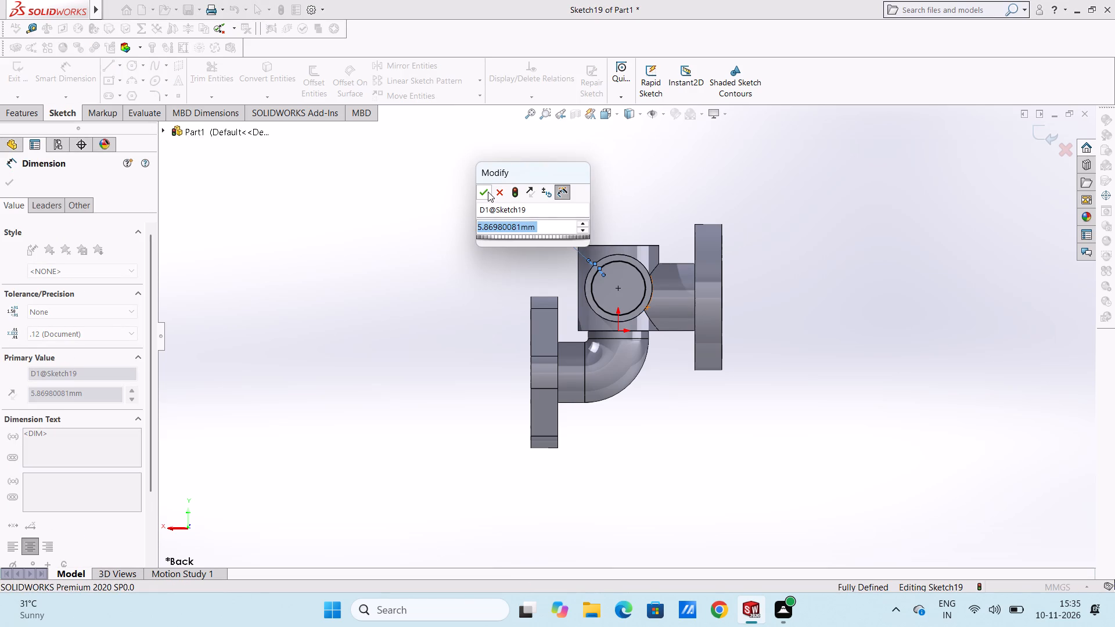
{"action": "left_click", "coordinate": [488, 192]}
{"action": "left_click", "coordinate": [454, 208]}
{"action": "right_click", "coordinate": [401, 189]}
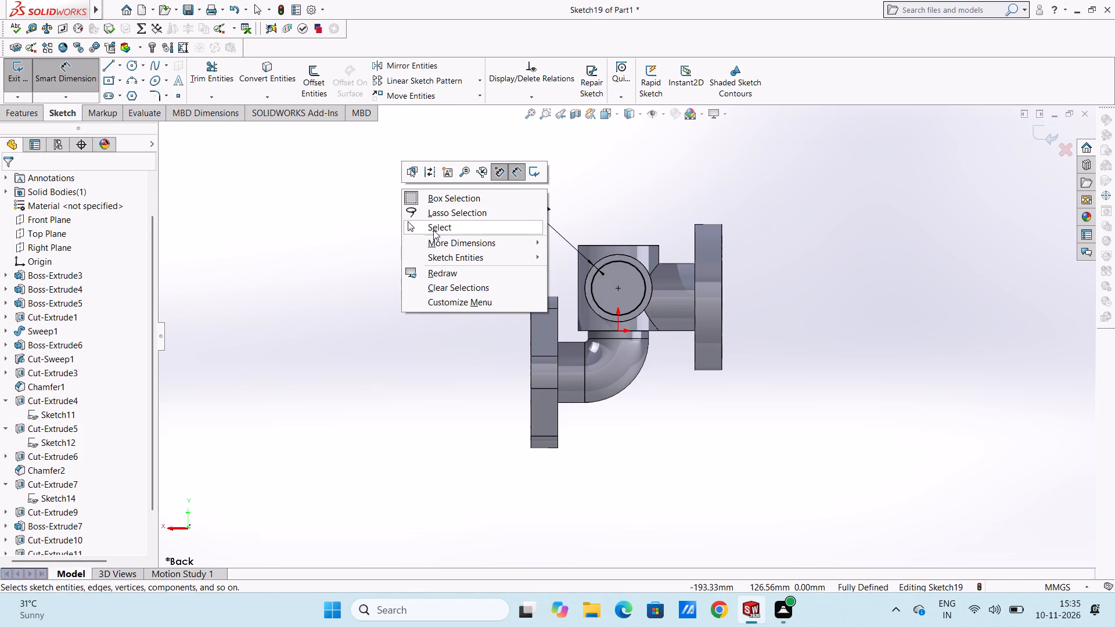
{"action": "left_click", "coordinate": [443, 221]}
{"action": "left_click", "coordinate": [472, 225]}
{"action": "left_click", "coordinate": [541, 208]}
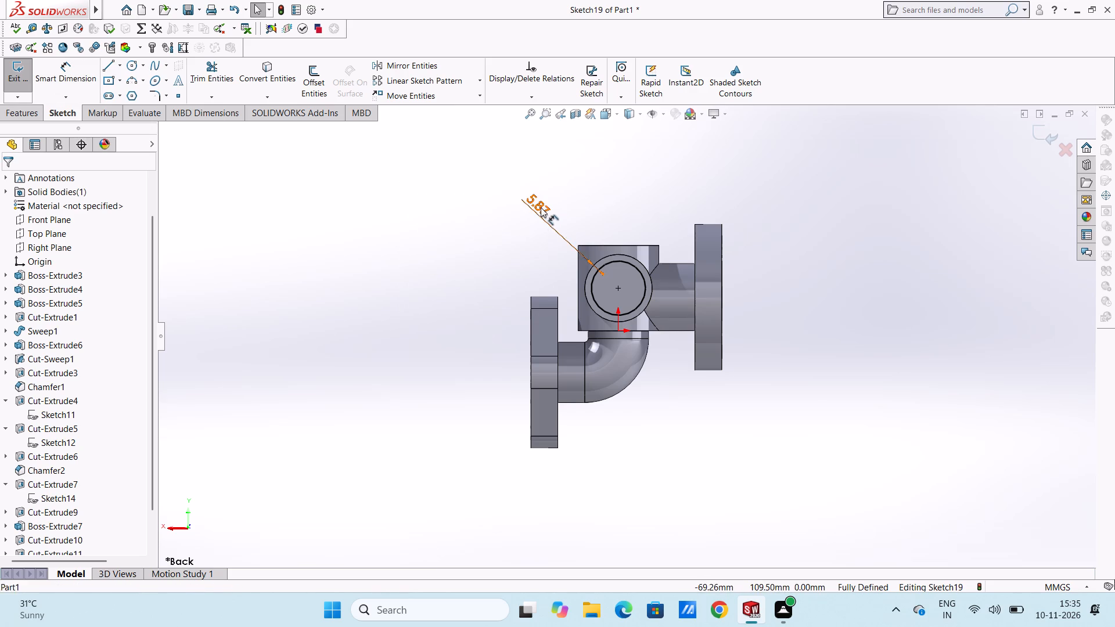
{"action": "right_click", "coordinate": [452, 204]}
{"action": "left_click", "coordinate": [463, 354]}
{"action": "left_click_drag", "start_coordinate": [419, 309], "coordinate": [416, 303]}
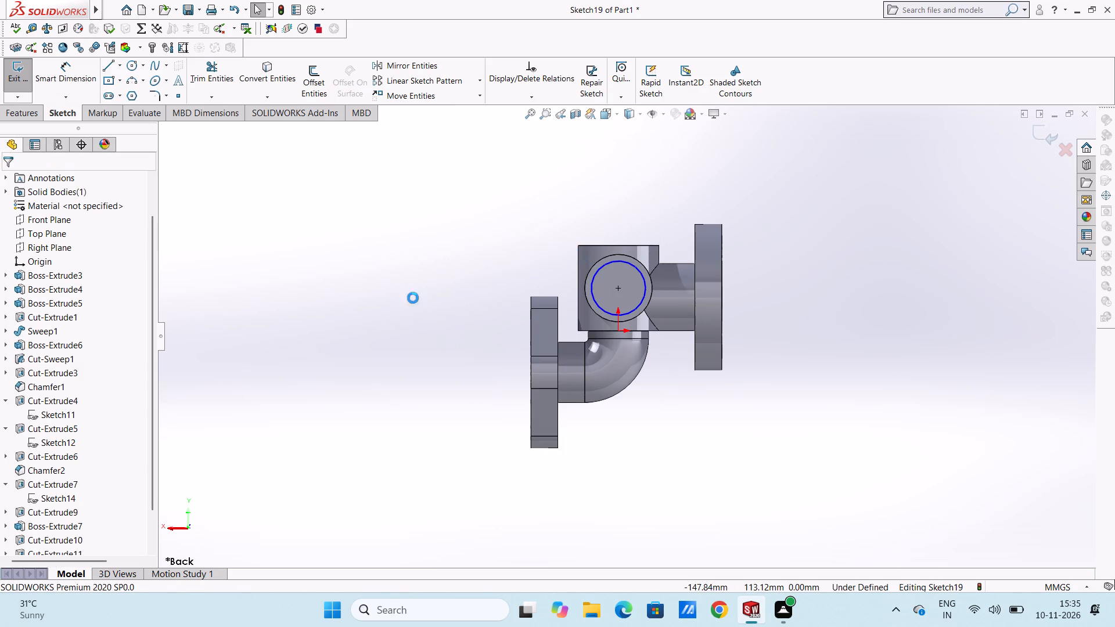
Dimension the circle on the side boss's end face with a diameter of 40 mm.
{"action": "left_click", "coordinate": [53, 70]}
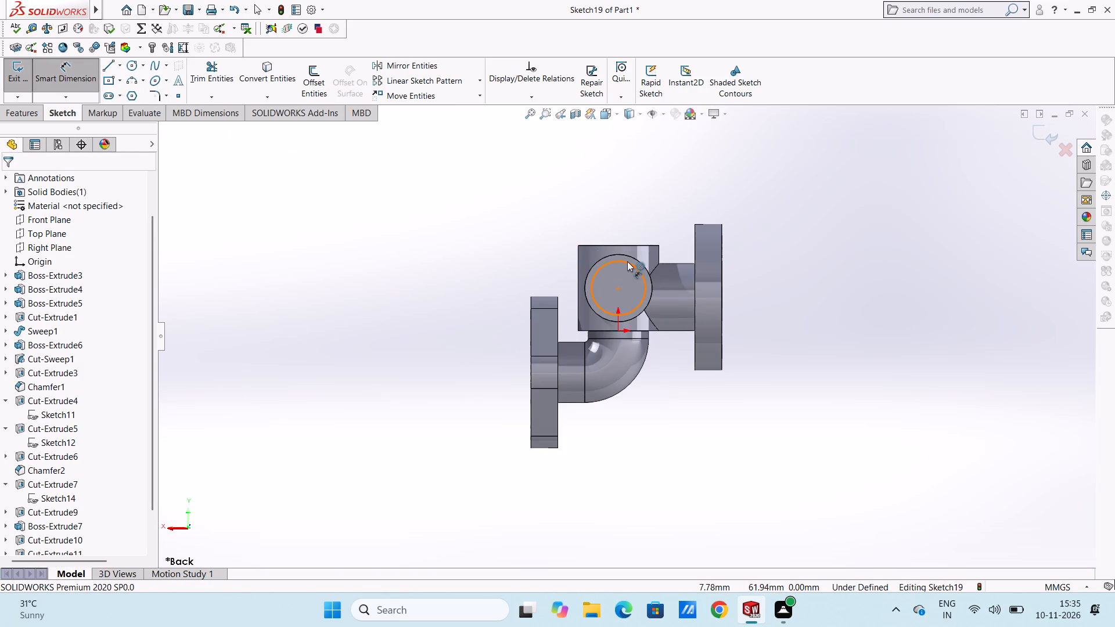
{"action": "left_click", "coordinate": [627, 261]}
{"action": "left_click", "coordinate": [426, 172]}
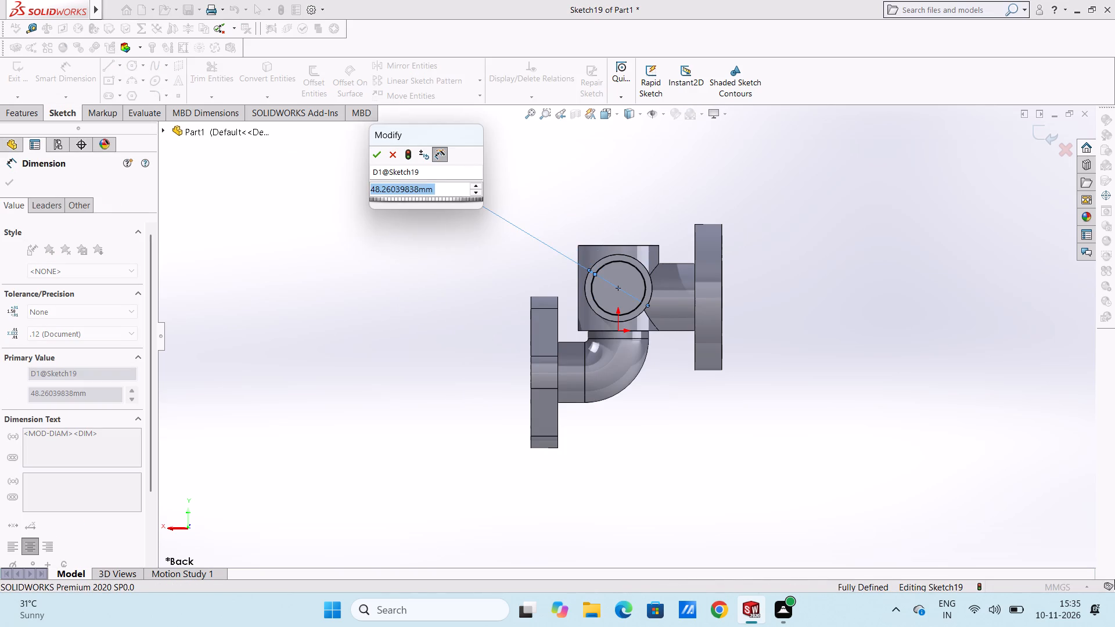
{"action": "type", "text": "40"}
{"action": "key", "text": "Return"}
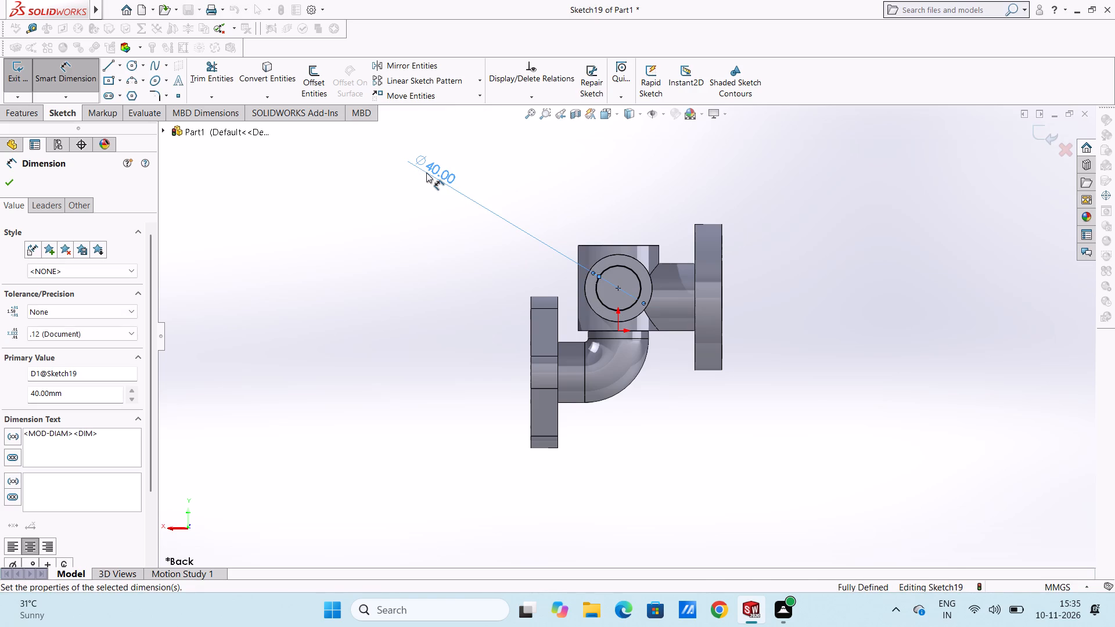
{"action": "left_click", "coordinate": [389, 297]}
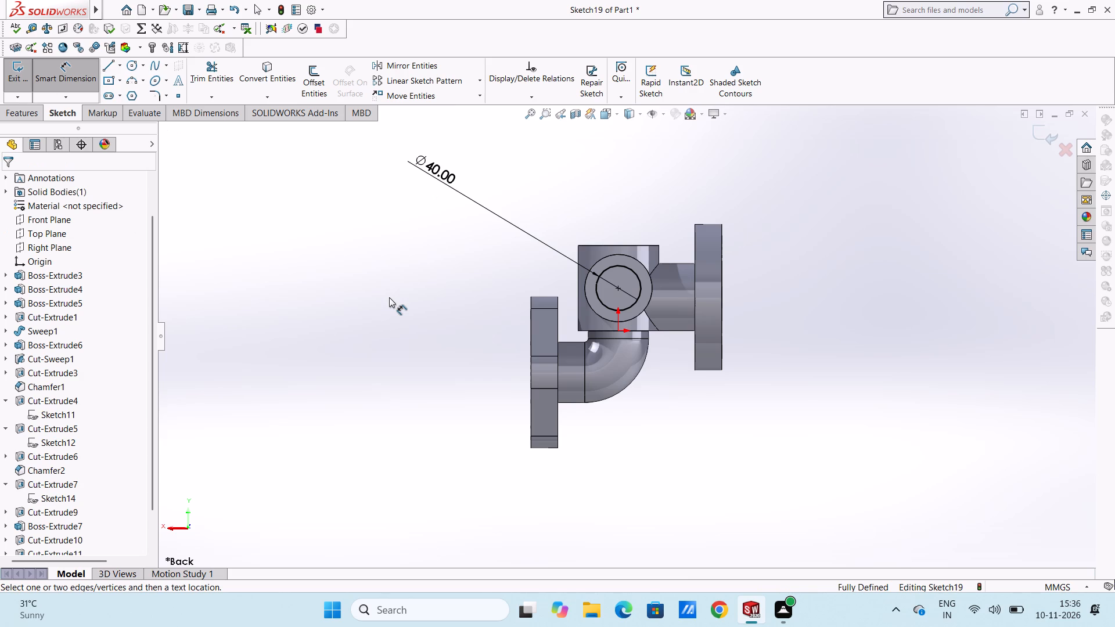
Set the diameter of the circle on the side boss's end face to 30 mm.
{"action": "double_click", "coordinate": [430, 164]}
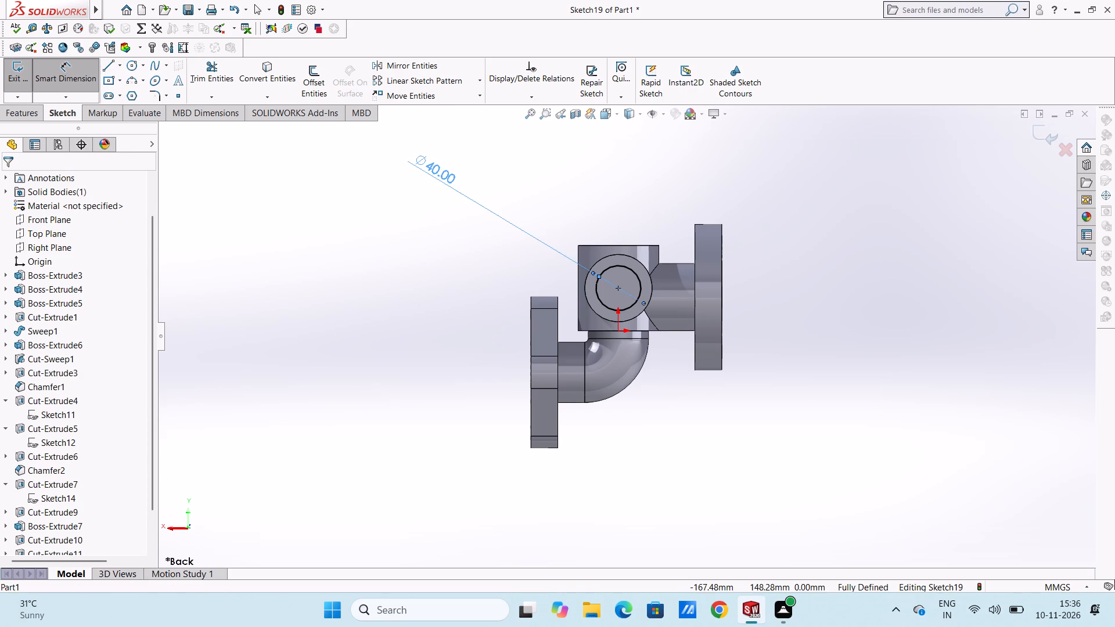
{"action": "type", "text": "30"}
{"action": "key", "text": "Return"}
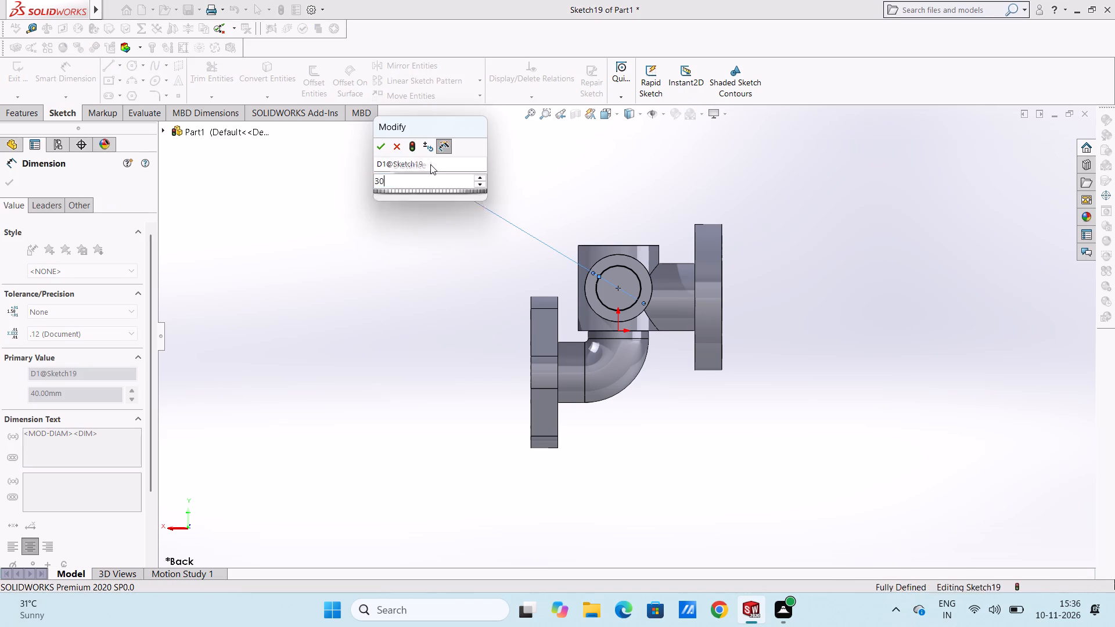
{"action": "left_click", "coordinate": [398, 243]}
{"action": "middle_click_drag", "start_coordinate": [575, 152], "coordinate": [606, 173]}
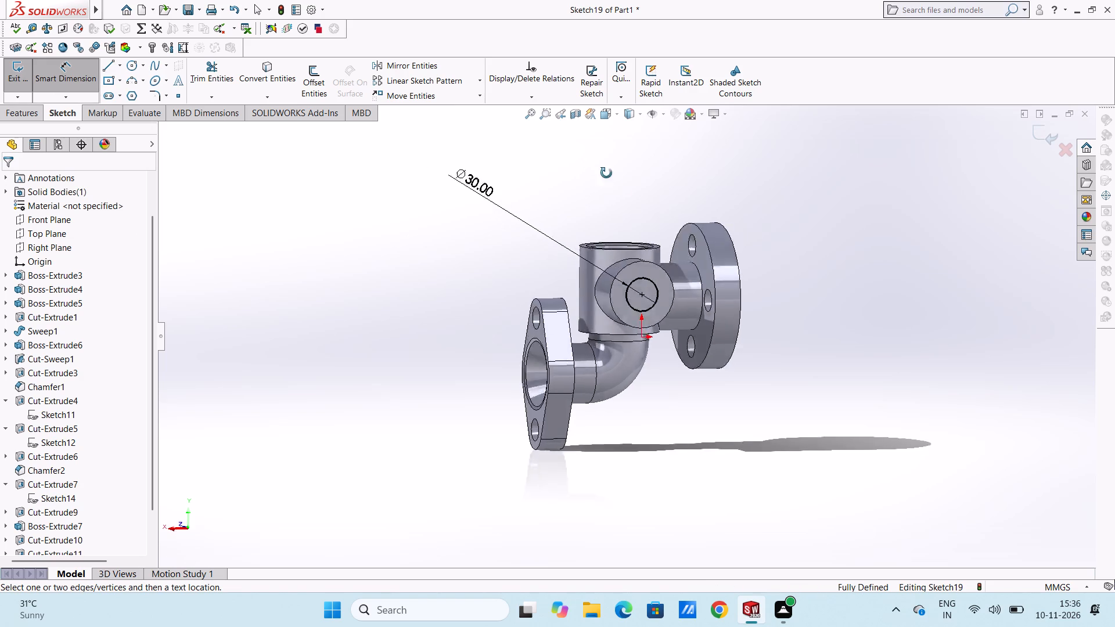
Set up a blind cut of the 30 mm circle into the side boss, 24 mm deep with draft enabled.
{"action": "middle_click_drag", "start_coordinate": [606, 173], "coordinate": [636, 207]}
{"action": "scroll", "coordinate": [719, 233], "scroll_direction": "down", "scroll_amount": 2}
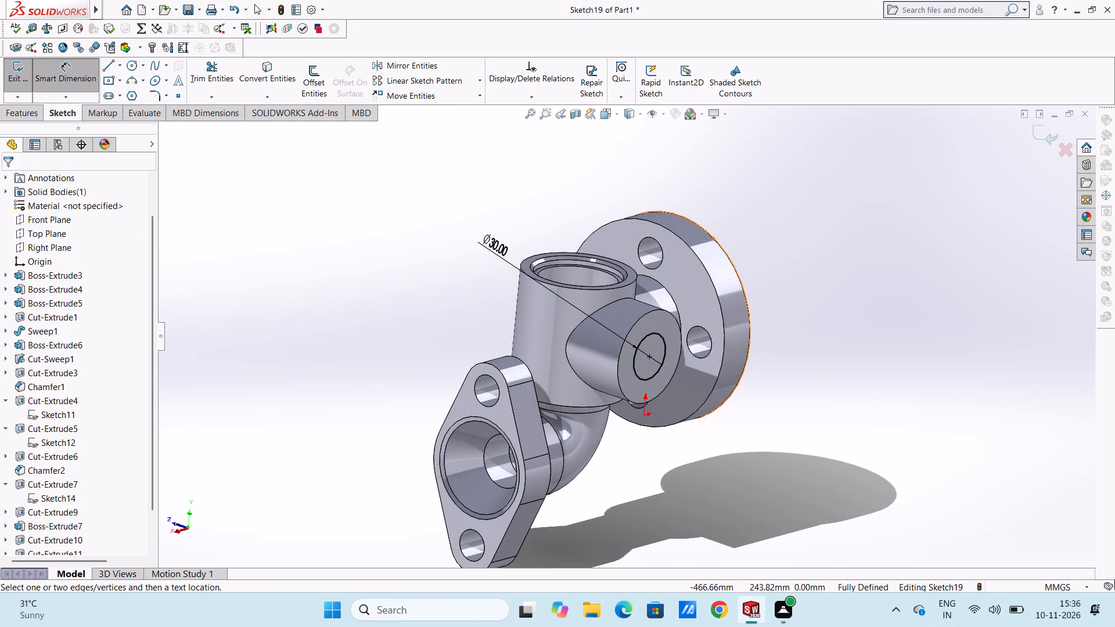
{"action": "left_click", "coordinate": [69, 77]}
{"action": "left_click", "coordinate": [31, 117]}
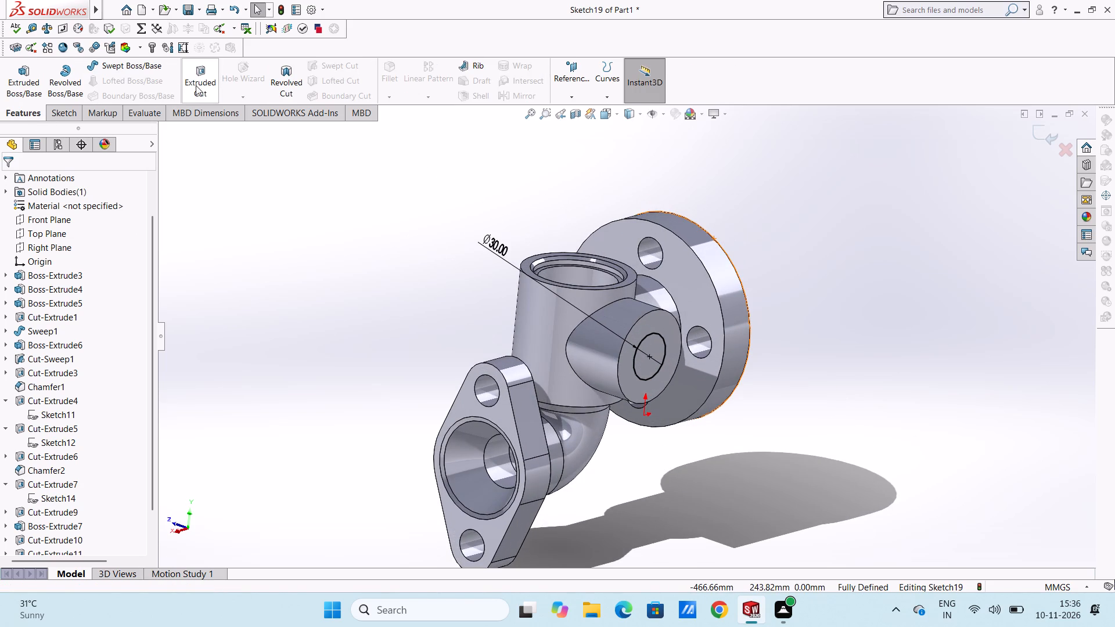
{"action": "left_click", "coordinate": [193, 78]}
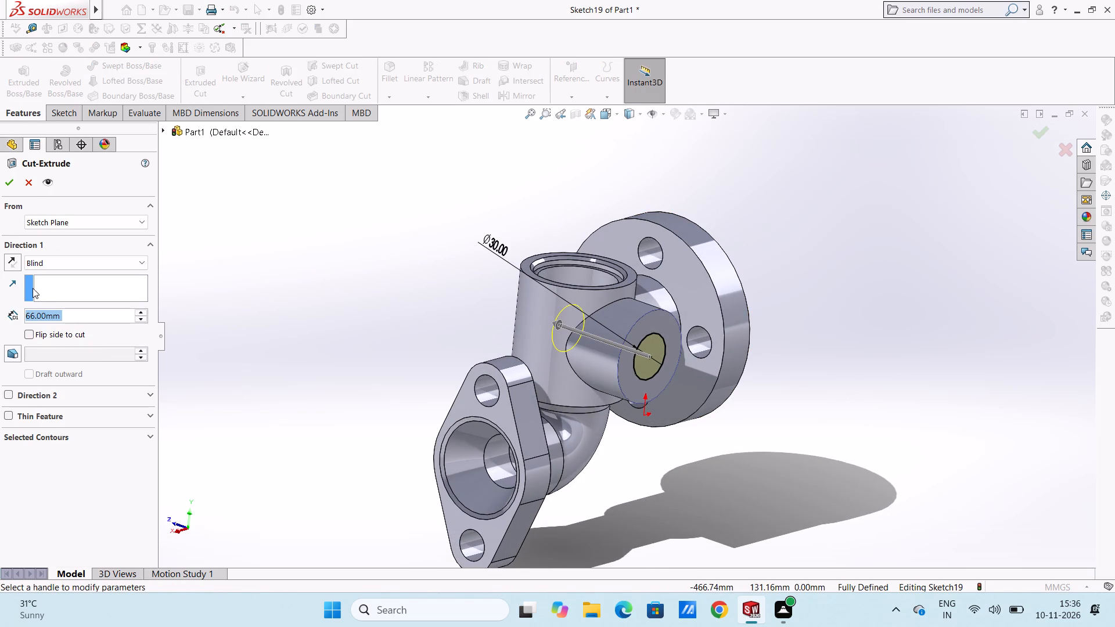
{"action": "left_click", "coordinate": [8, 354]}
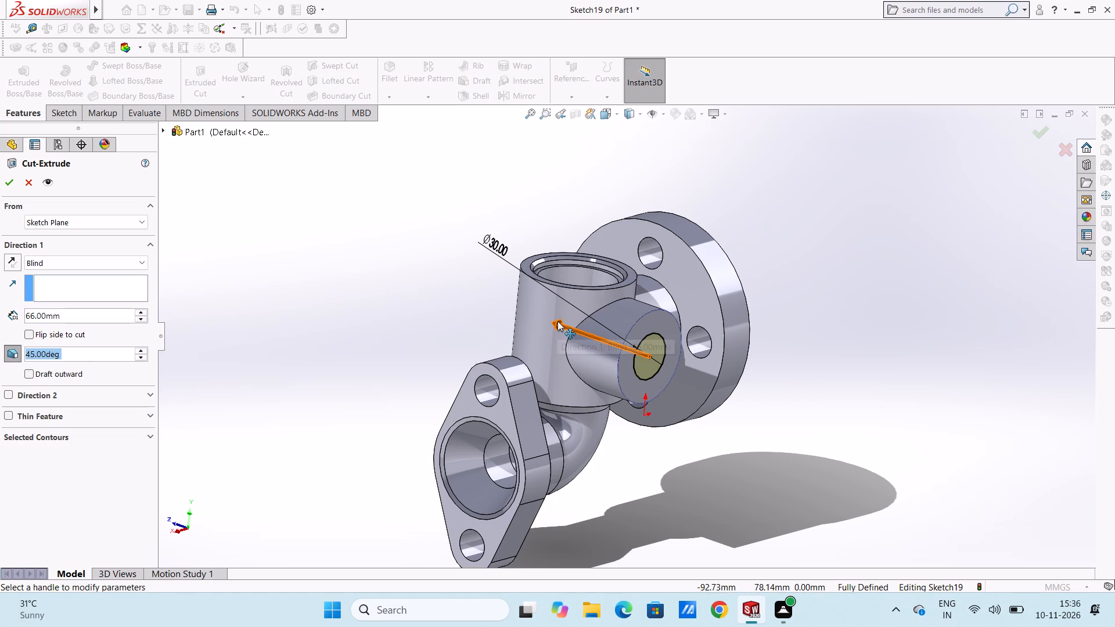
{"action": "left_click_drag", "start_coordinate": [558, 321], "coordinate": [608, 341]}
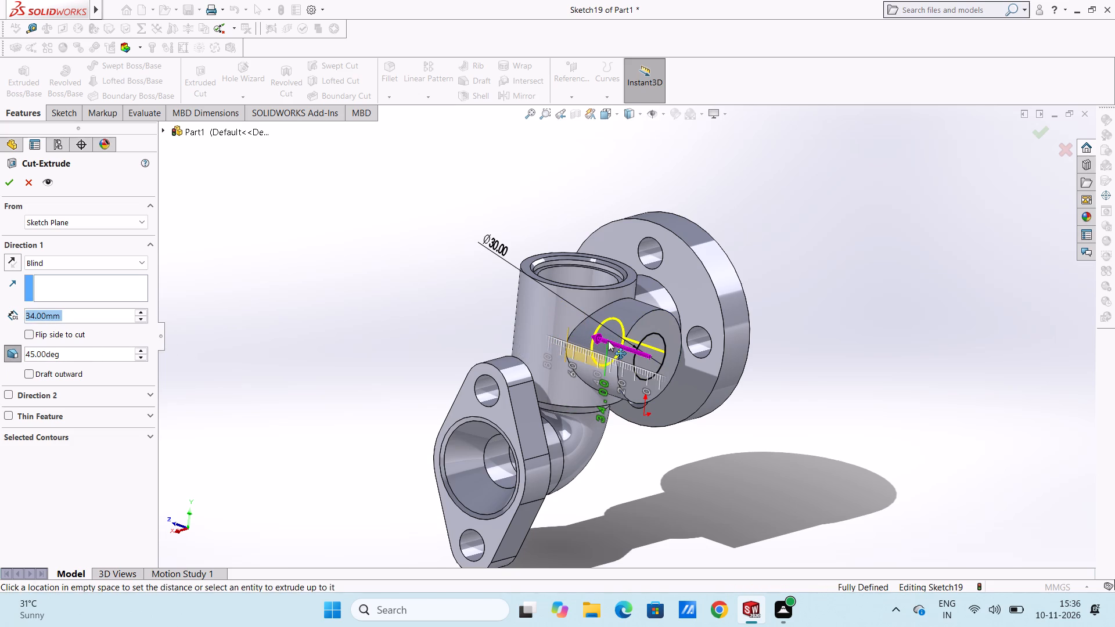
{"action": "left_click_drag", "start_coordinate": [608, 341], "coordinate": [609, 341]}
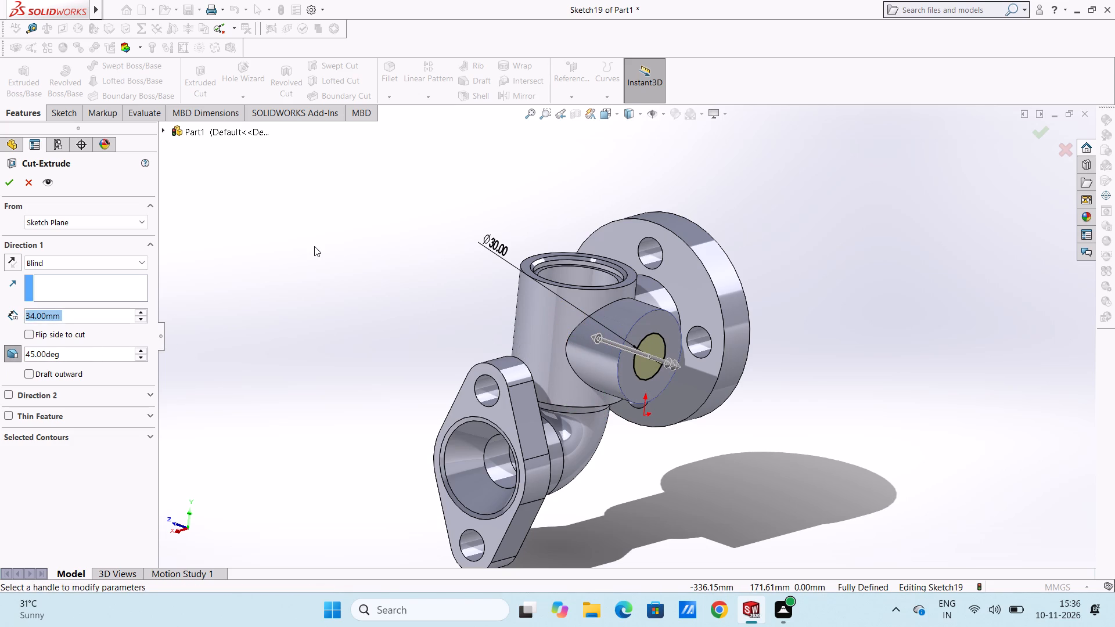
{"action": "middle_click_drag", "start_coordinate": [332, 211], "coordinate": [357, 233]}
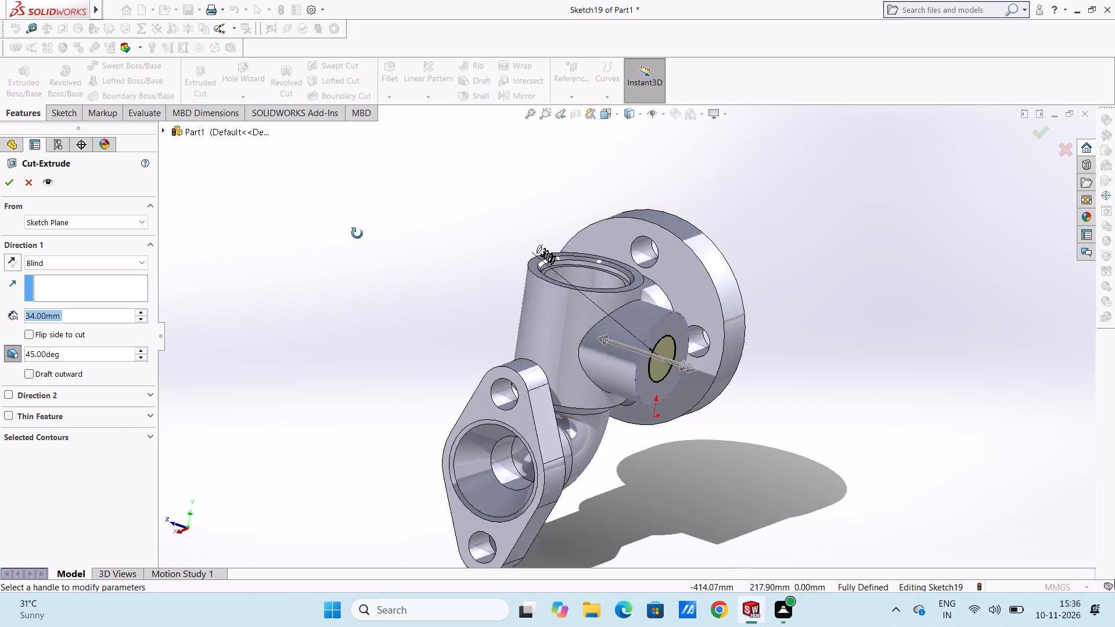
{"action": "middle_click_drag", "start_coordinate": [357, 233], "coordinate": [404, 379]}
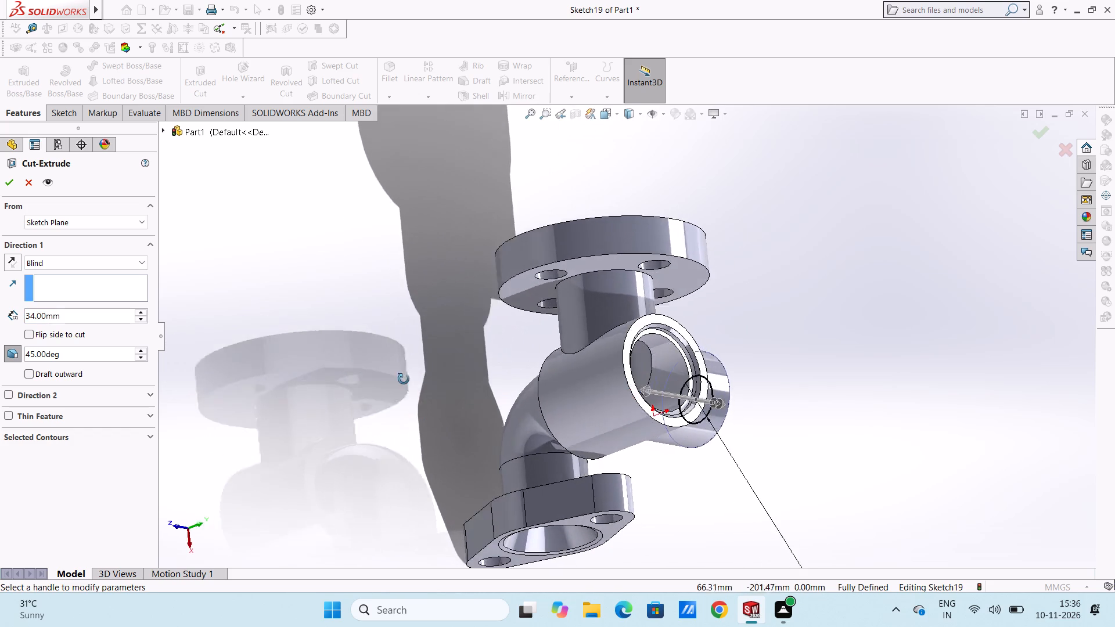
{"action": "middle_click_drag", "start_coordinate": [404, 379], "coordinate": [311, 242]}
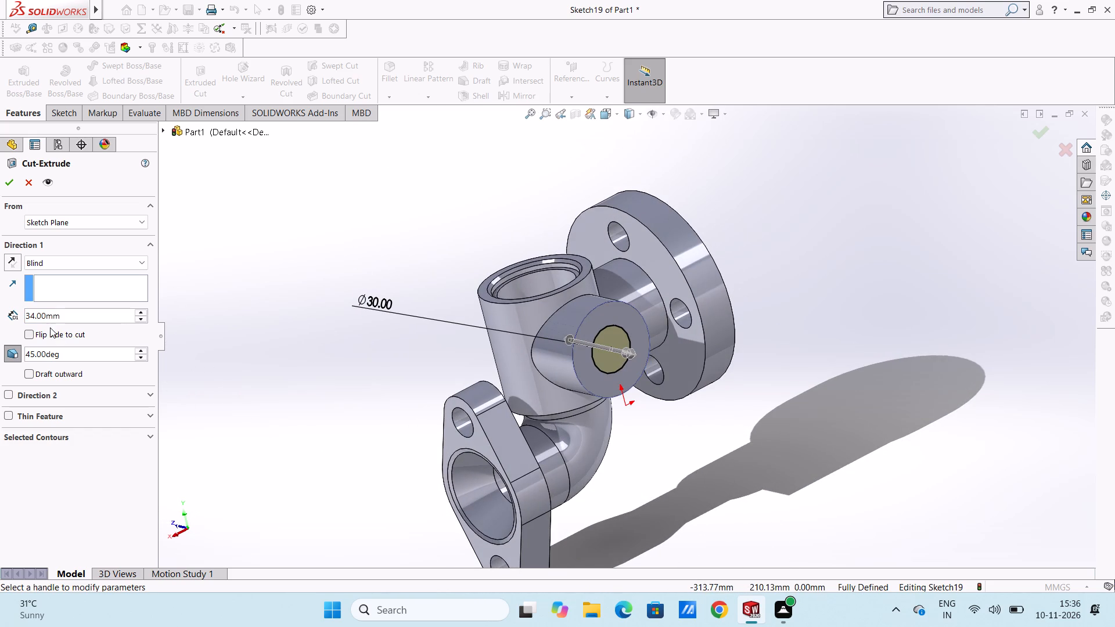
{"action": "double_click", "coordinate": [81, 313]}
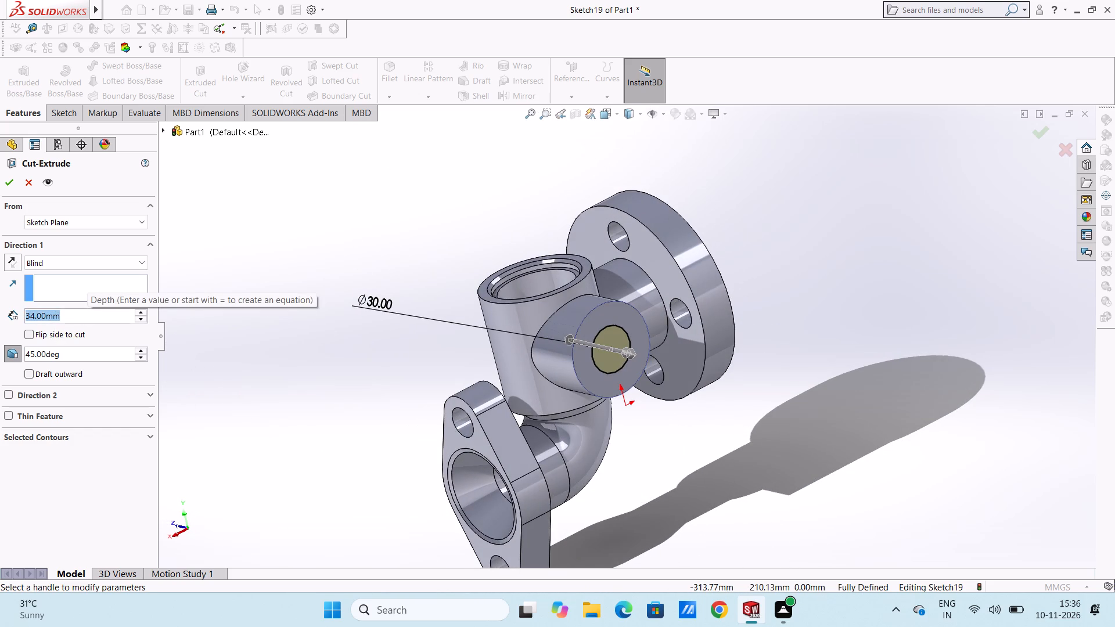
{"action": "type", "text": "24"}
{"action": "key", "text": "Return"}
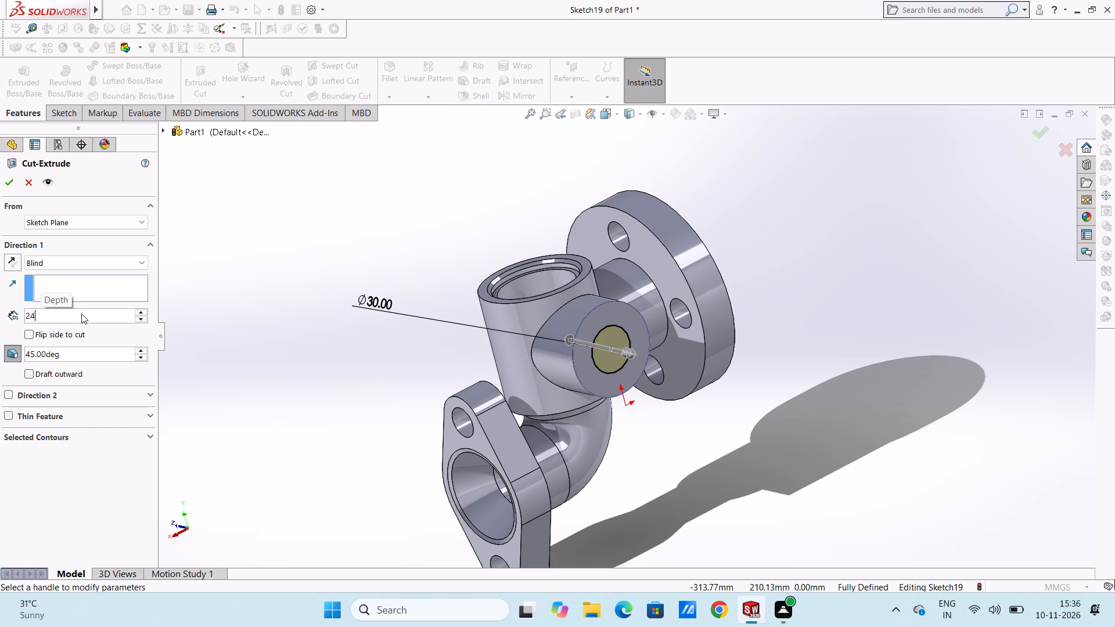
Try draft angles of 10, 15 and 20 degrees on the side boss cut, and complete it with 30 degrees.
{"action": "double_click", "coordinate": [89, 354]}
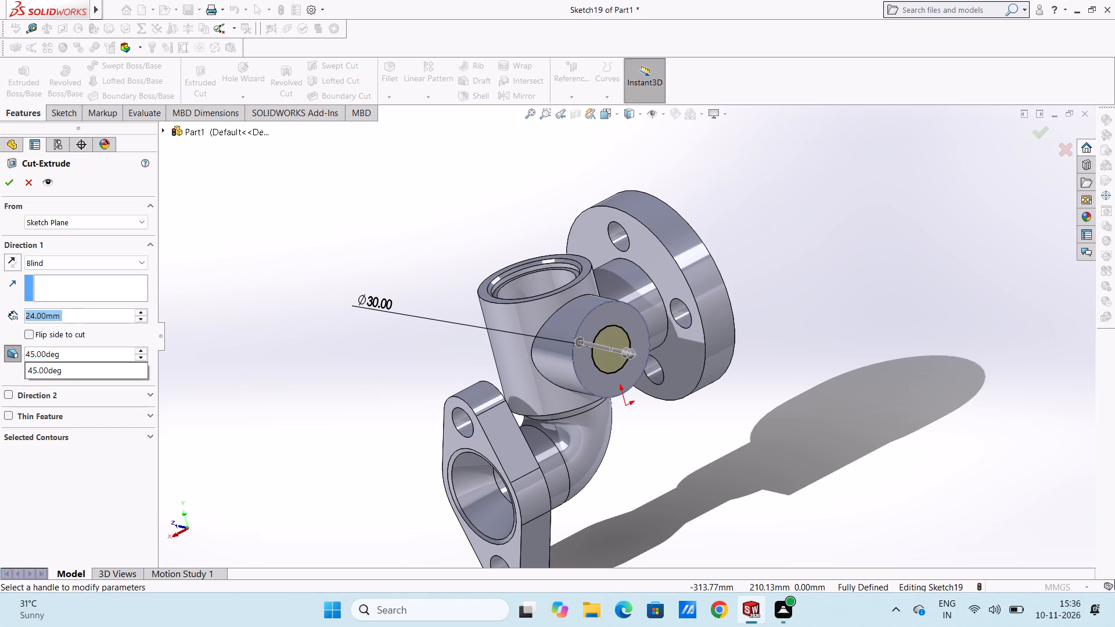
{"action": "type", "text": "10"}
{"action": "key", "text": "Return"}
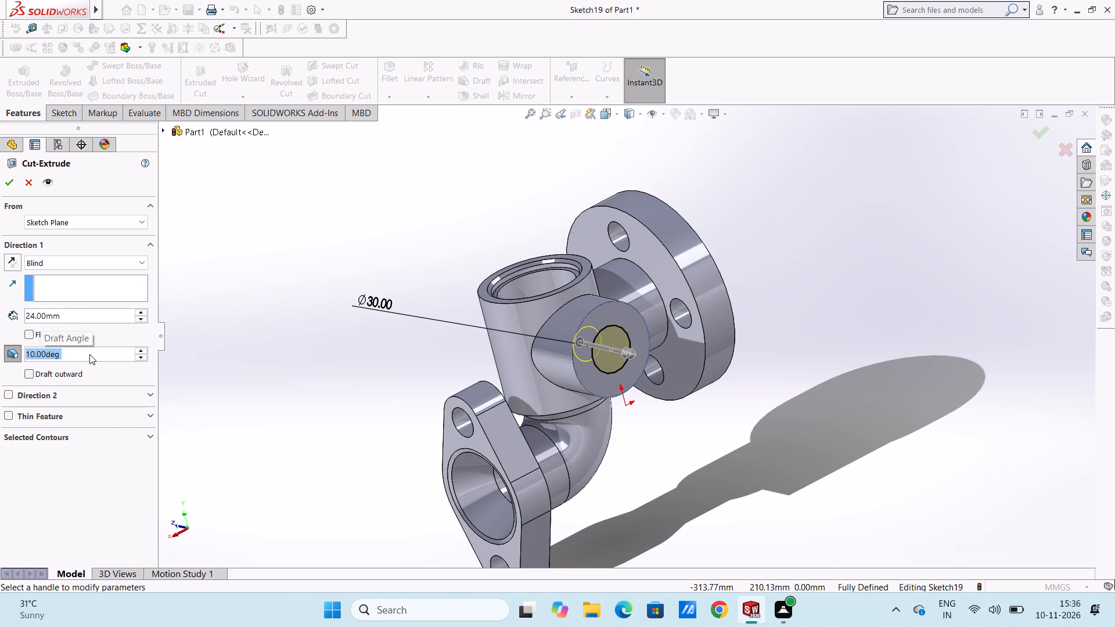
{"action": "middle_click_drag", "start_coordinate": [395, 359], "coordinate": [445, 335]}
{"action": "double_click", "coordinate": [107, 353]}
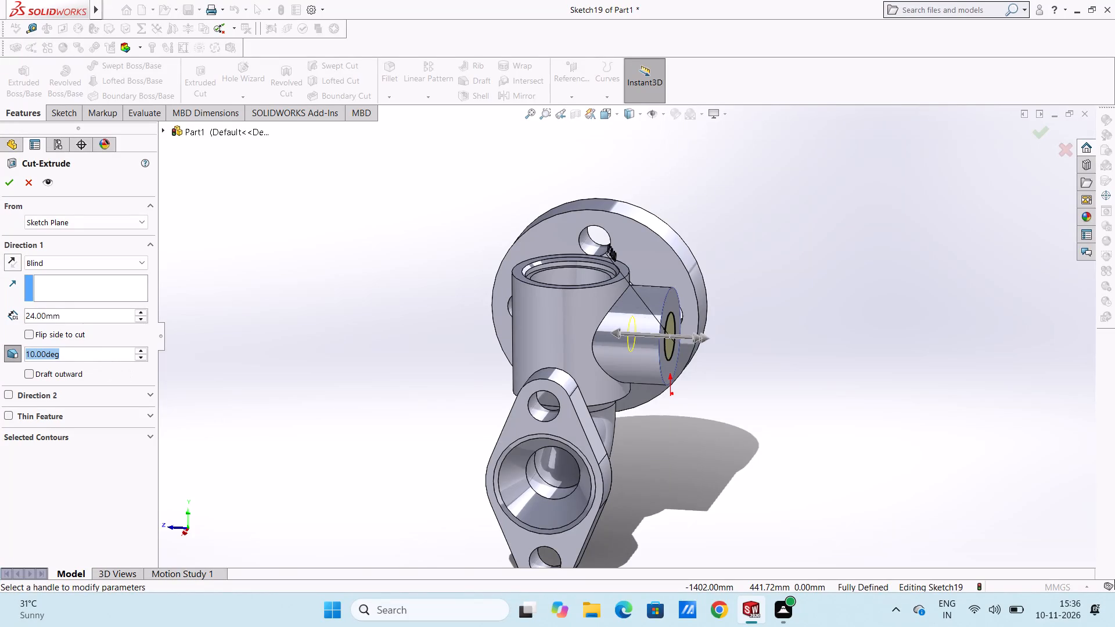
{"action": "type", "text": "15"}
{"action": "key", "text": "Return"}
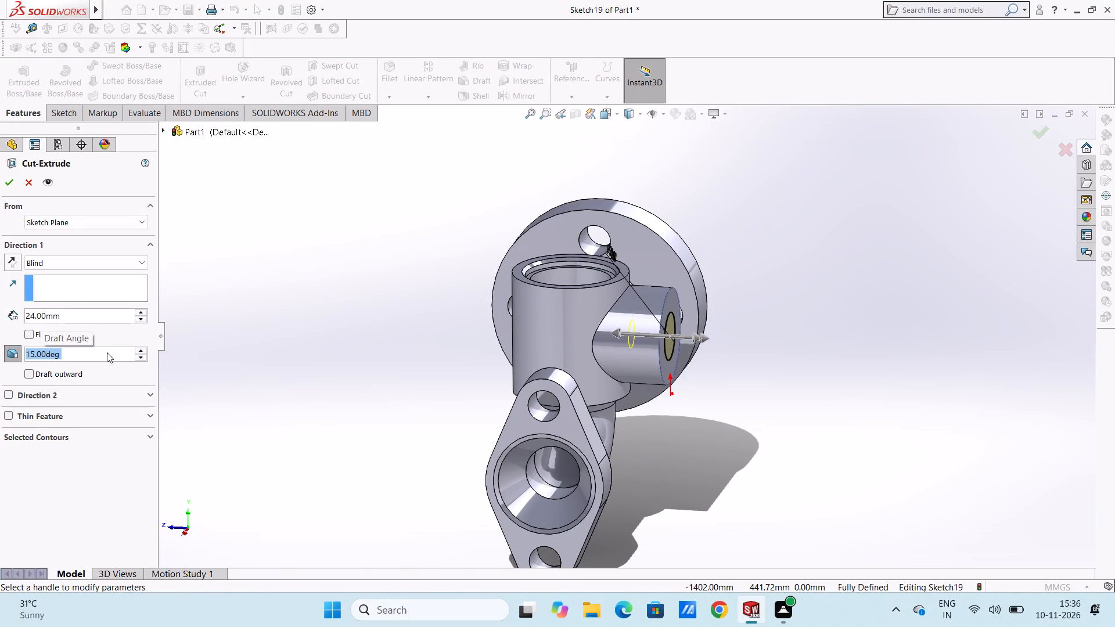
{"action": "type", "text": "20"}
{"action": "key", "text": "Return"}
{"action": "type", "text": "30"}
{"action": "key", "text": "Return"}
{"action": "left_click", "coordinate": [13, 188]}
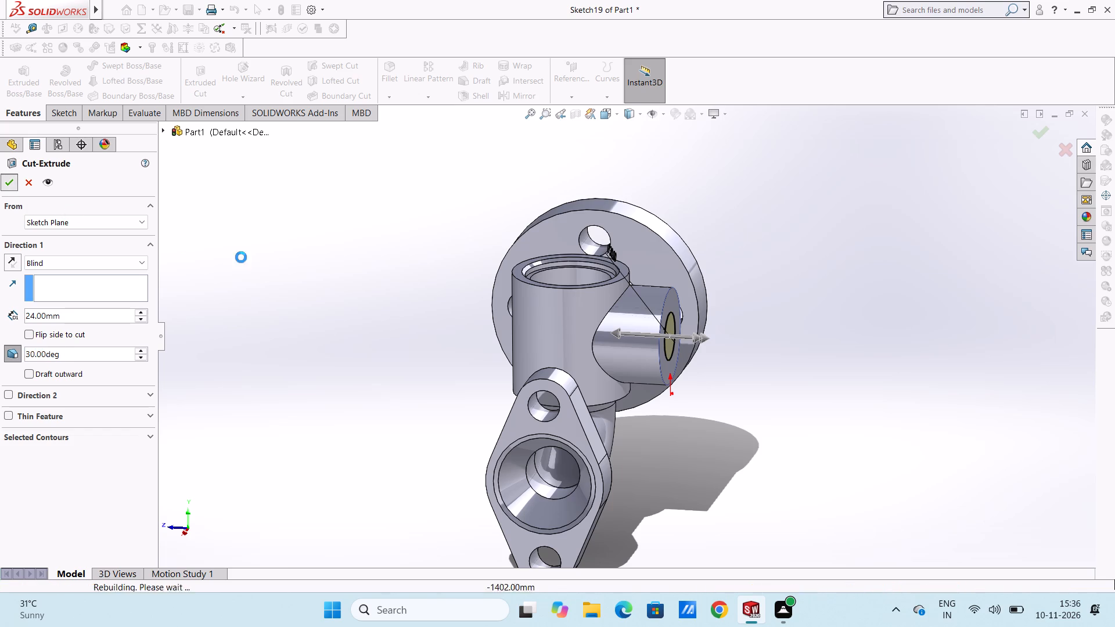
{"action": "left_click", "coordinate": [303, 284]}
Examine the shape of the tapered hole in the side boss's end face from several angles.
{"action": "middle_click_drag", "start_coordinate": [297, 284], "coordinate": [215, 284]}
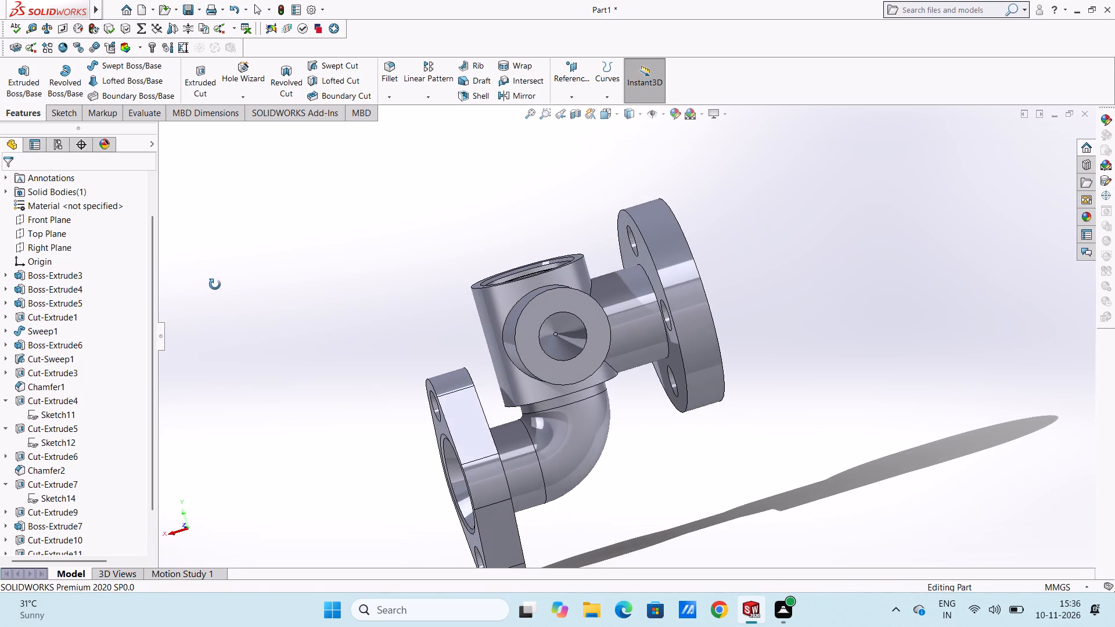
{"action": "middle_click_drag", "start_coordinate": [215, 284], "coordinate": [226, 284]}
{"action": "scroll", "coordinate": [257, 297], "scroll_direction": "up", "scroll_amount": 4}
{"action": "middle_click_drag", "start_coordinate": [370, 349], "coordinate": [333, 353]}
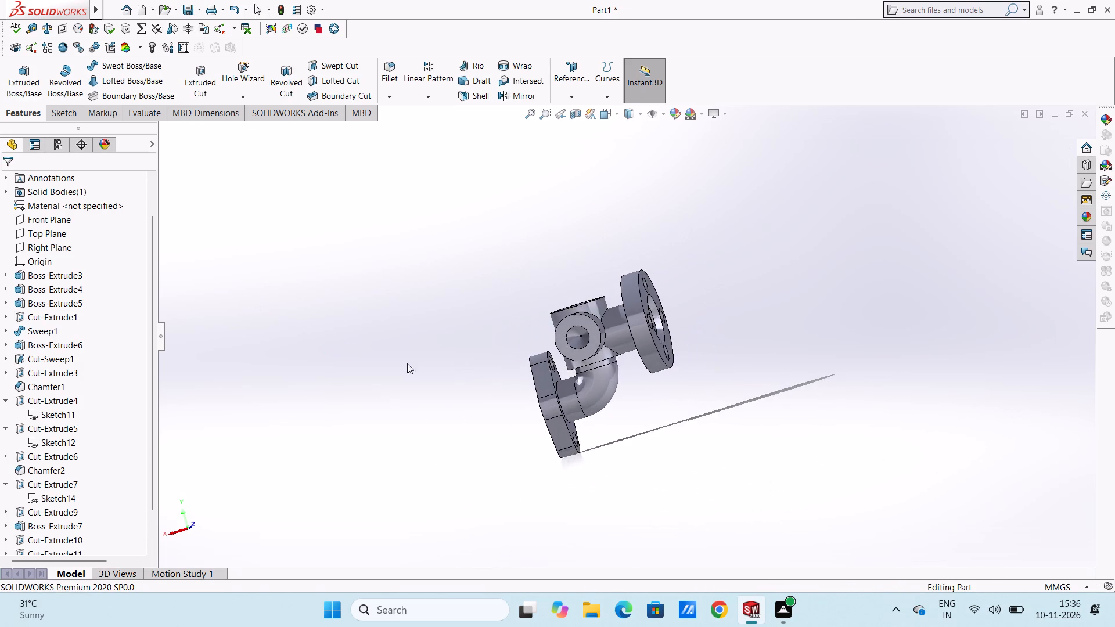
{"action": "scroll", "coordinate": [560, 299], "scroll_direction": "down", "scroll_amount": 6}
{"action": "scroll", "coordinate": [700, 446], "scroll_direction": "down", "scroll_amount": 5}
{"action": "middle_click_drag", "start_coordinate": [630, 322], "coordinate": [662, 319]}
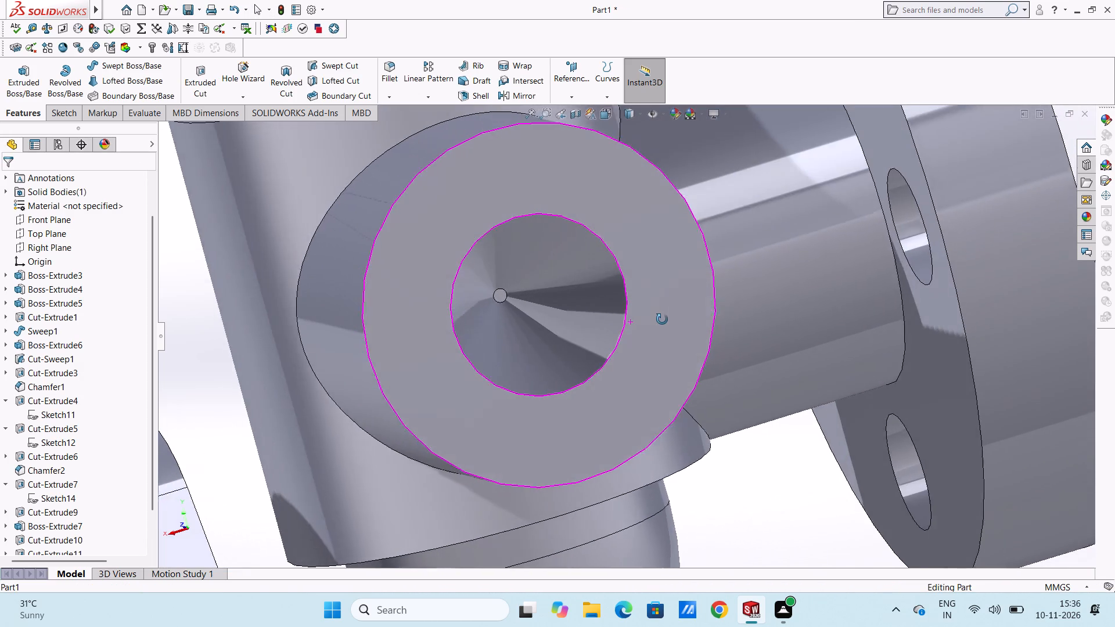
{"action": "middle_click_drag", "start_coordinate": [662, 319], "coordinate": [679, 318]}
{"action": "scroll", "coordinate": [654, 298], "scroll_direction": "up", "scroll_amount": 9}
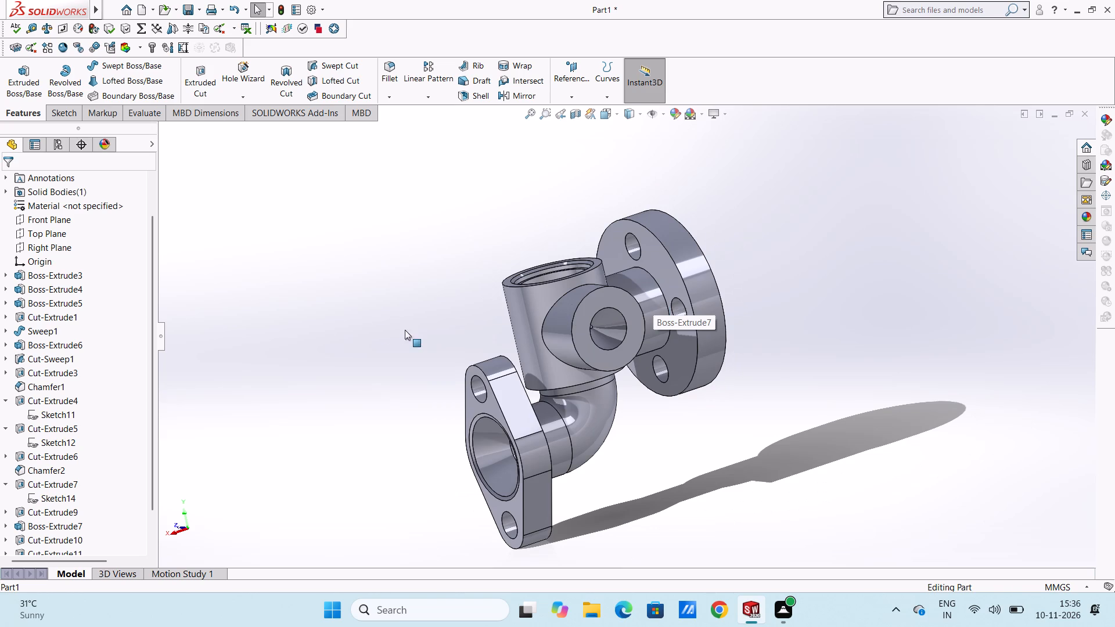
{"action": "left_click", "coordinate": [368, 322]}
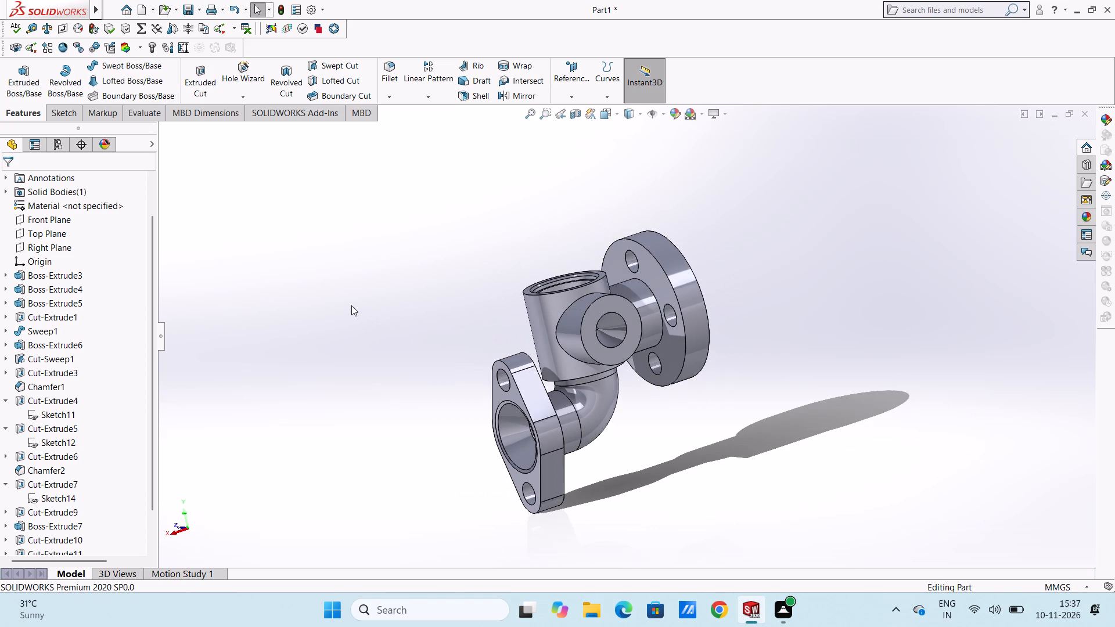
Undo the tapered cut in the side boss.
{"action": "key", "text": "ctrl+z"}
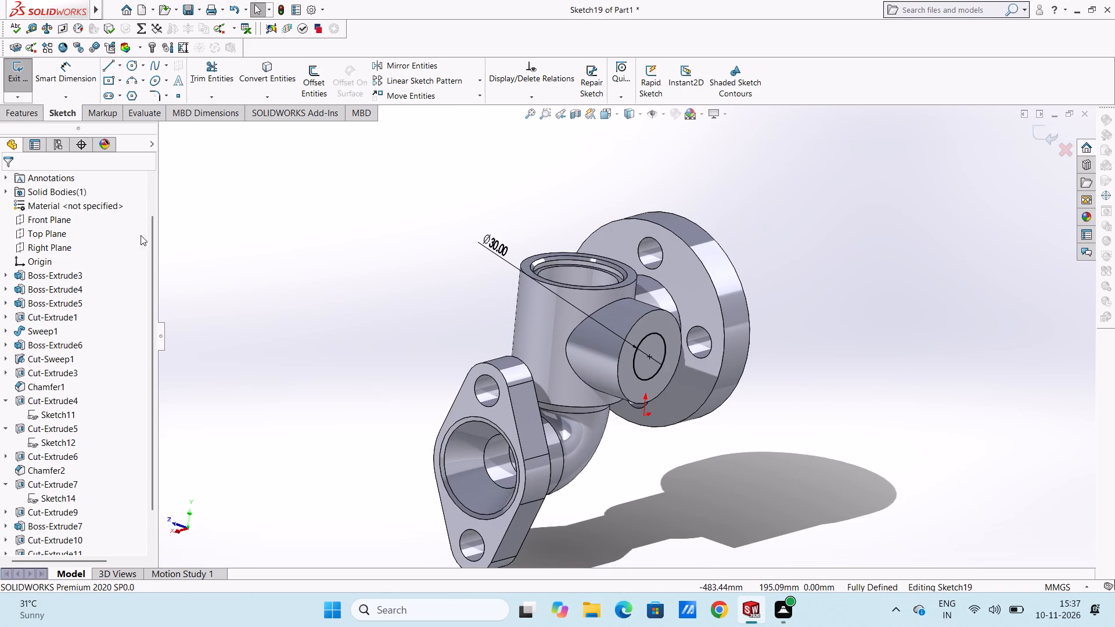
Set up a 24 mm blind cut of the 30 mm circle with a 30-degree draft and inspect its preview closely.
{"action": "left_click", "coordinate": [29, 113]}
{"action": "left_click", "coordinate": [205, 69]}
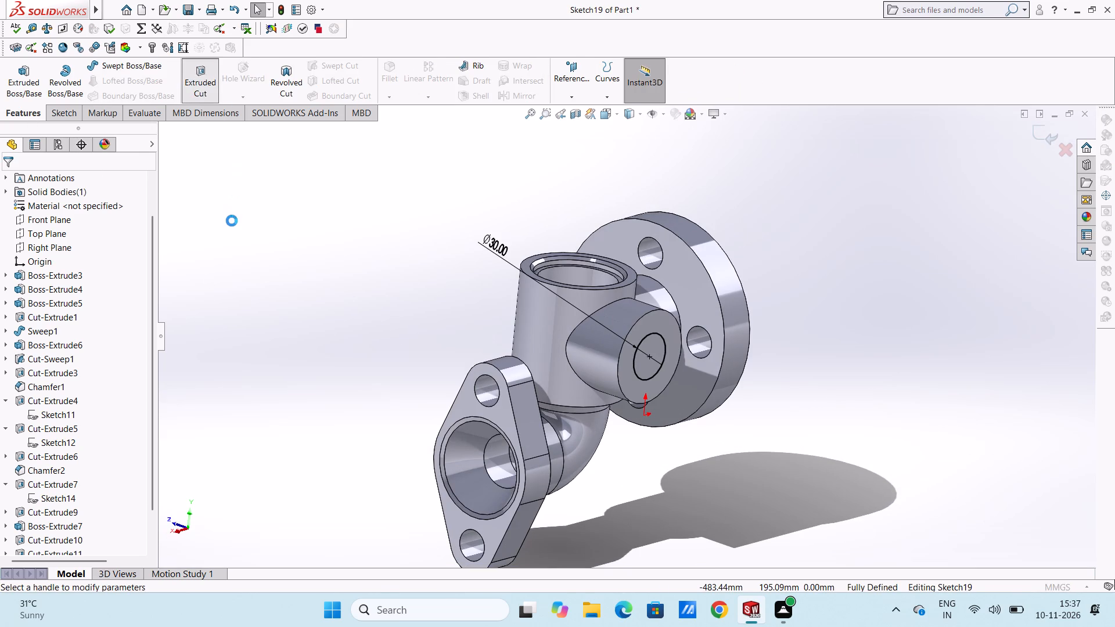
{"action": "left_click", "coordinate": [11, 349]}
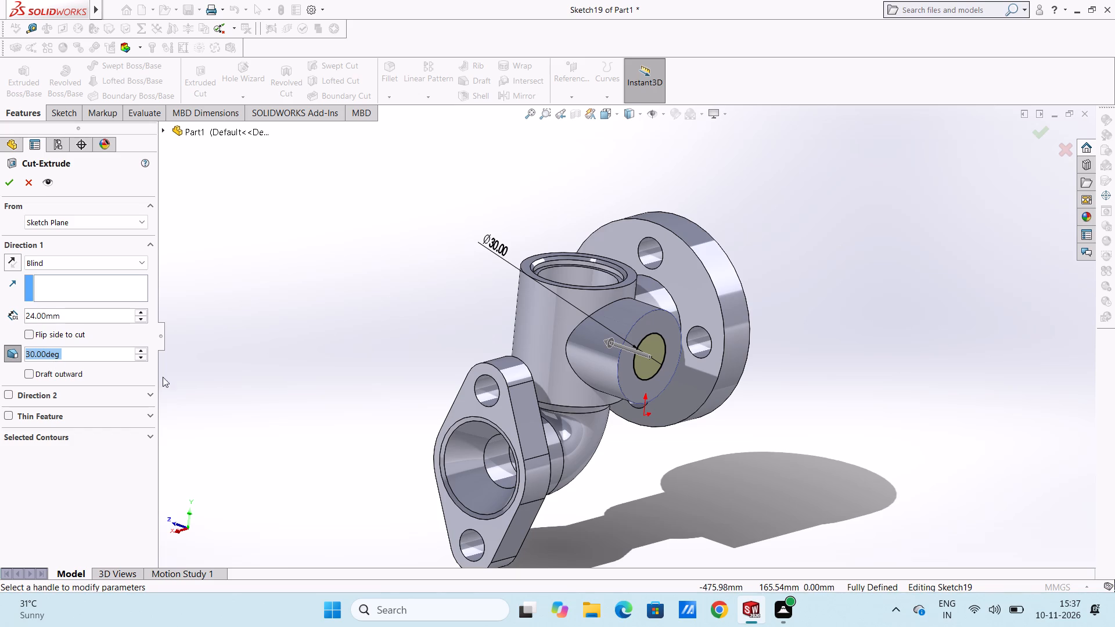
{"action": "middle_click_drag", "start_coordinate": [447, 323], "coordinate": [567, 362]}
{"action": "scroll", "coordinate": [690, 343], "scroll_direction": "down", "scroll_amount": 4}
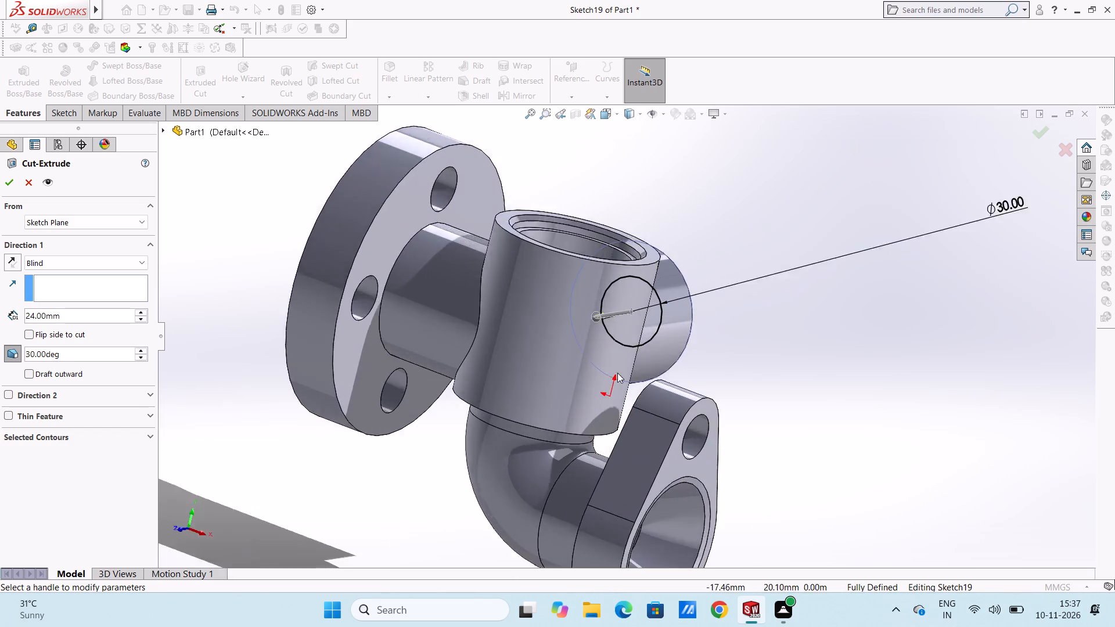
{"action": "scroll", "coordinate": [617, 373], "scroll_direction": "down", "scroll_amount": 2}
{"action": "scroll", "coordinate": [603, 287], "scroll_direction": "down", "scroll_amount": 4}
{"action": "scroll", "coordinate": [539, 205], "scroll_direction": "down", "scroll_amount": 1}
{"action": "middle_click_drag", "start_coordinate": [539, 205], "coordinate": [512, 208]}
{"action": "scroll", "coordinate": [1006, 210], "scroll_direction": "down", "scroll_amount": 3}
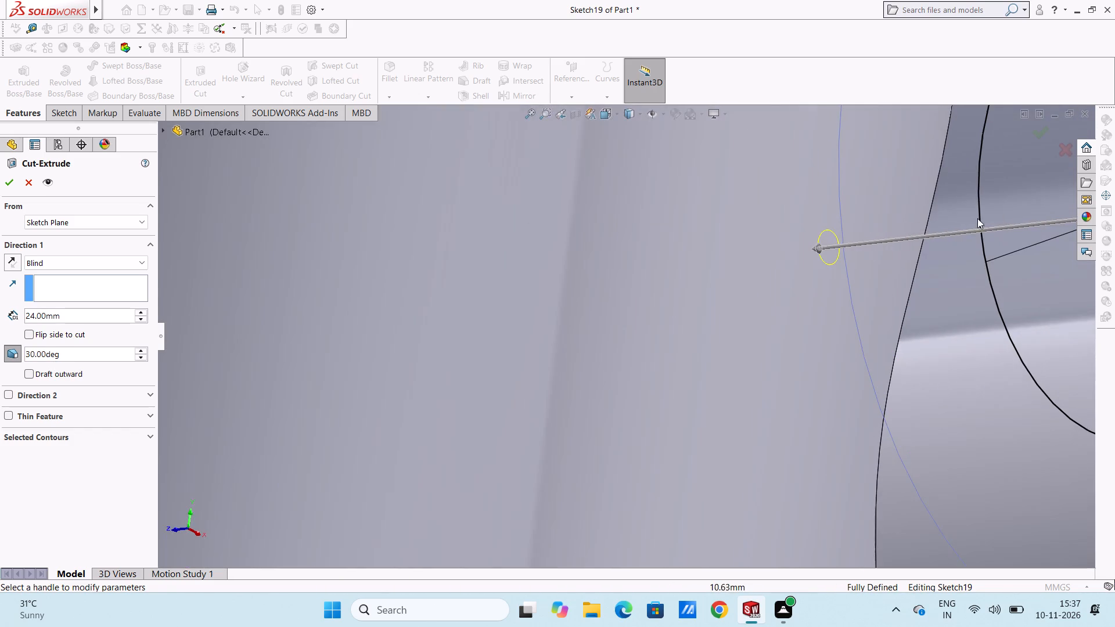
{"action": "scroll", "coordinate": [977, 218], "scroll_direction": "down", "scroll_amount": 2}
{"action": "scroll", "coordinate": [799, 240], "scroll_direction": "down", "scroll_amount": 1}
{"action": "scroll", "coordinate": [570, 344], "scroll_direction": "down", "scroll_amount": 1}
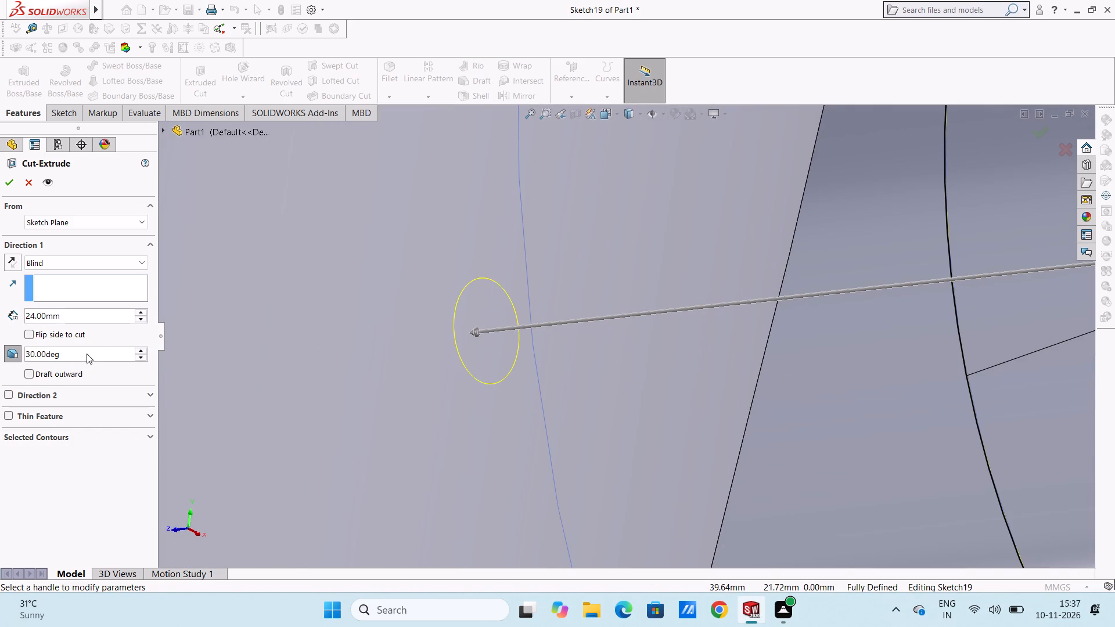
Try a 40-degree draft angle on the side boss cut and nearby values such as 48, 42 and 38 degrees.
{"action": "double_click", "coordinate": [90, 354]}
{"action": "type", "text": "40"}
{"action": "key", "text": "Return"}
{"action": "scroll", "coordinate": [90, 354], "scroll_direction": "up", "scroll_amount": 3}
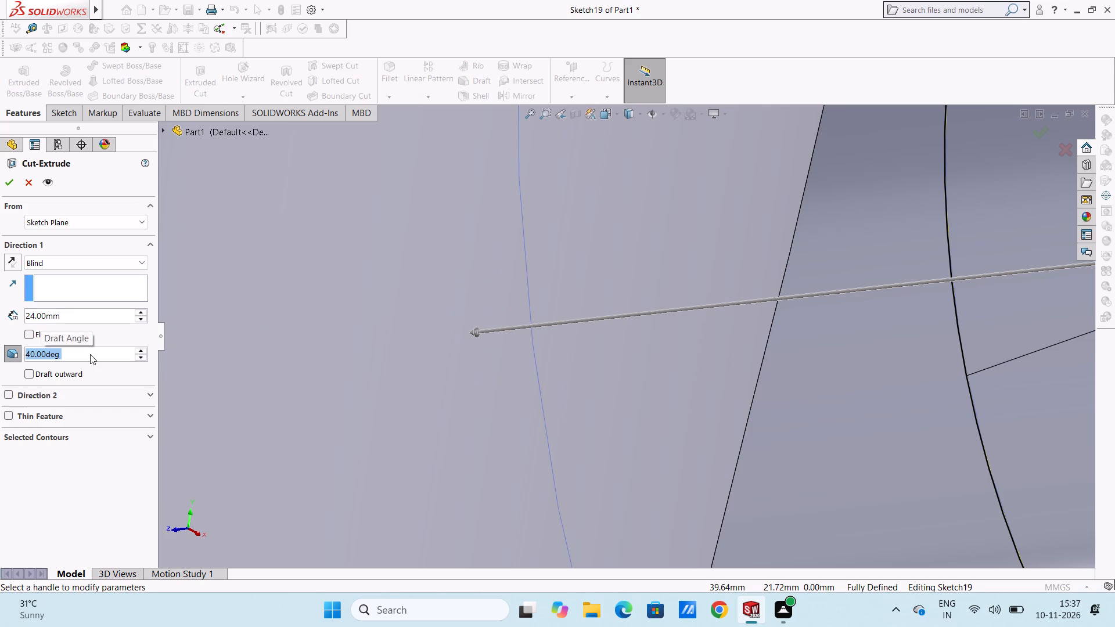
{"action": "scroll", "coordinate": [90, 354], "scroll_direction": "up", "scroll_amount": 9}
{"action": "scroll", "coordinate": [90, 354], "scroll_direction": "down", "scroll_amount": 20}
Set the draft angle to 32 degrees and complete the 24 mm blind cut in the side boss.
{"action": "scroll", "coordinate": [90, 354], "scroll_direction": "up", "scroll_amount": 1}
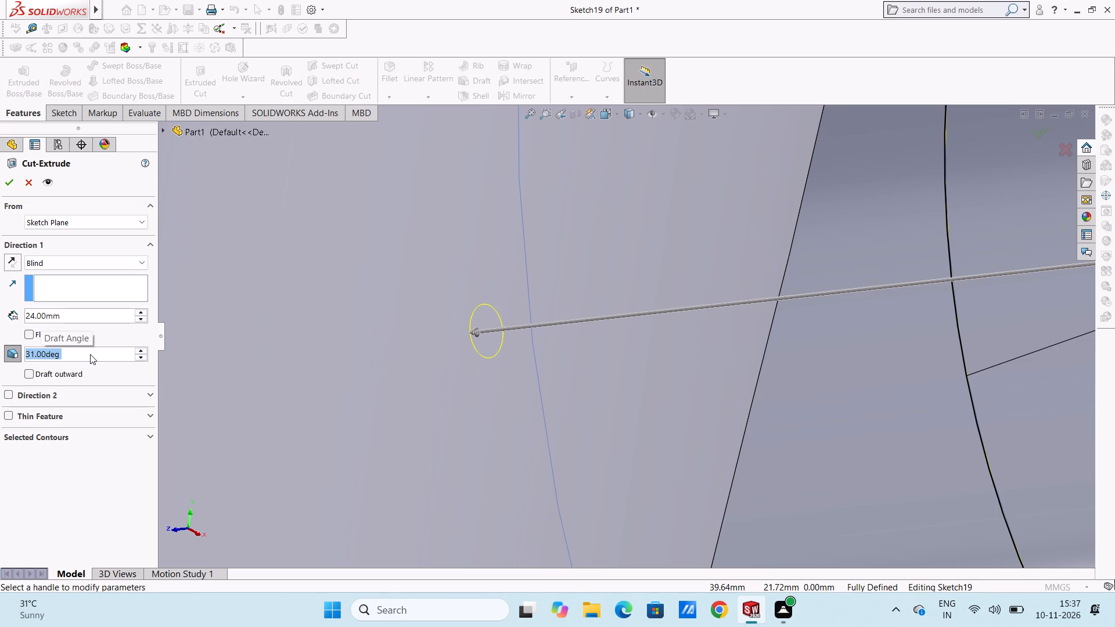
{"action": "scroll", "coordinate": [90, 354], "scroll_direction": "up", "scroll_amount": 1}
{"action": "scroll", "coordinate": [90, 354], "scroll_direction": "down", "scroll_amount": 1}
{"action": "scroll", "coordinate": [90, 354], "scroll_direction": "up", "scroll_amount": 1}
{"action": "scroll", "coordinate": [520, 311], "scroll_direction": "up", "scroll_amount": 5}
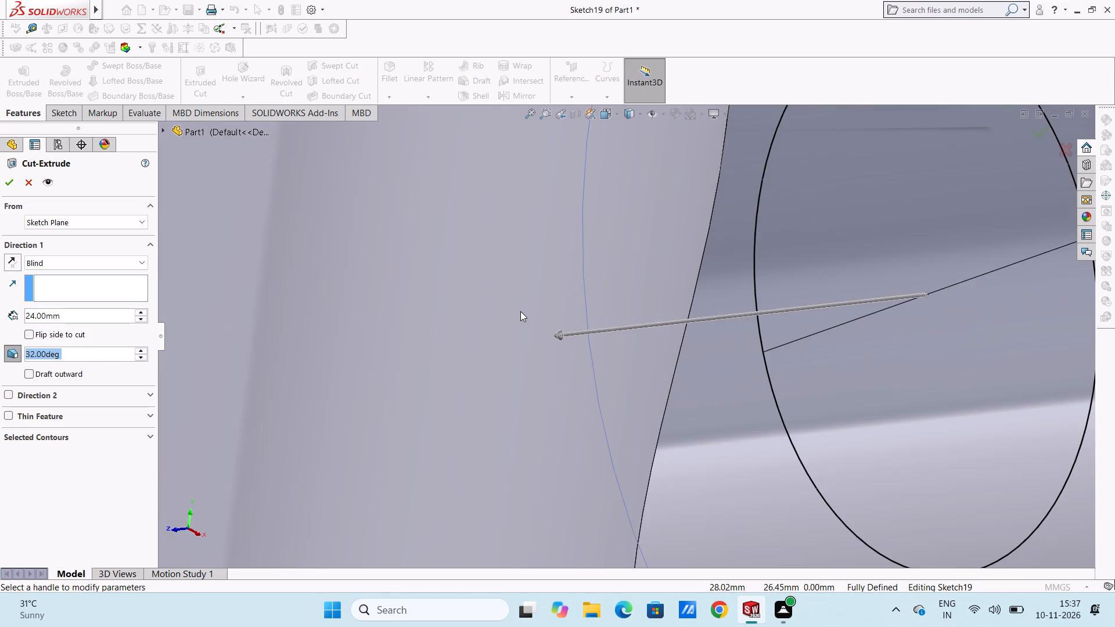
{"action": "scroll", "coordinate": [520, 311], "scroll_direction": "up", "scroll_amount": 13}
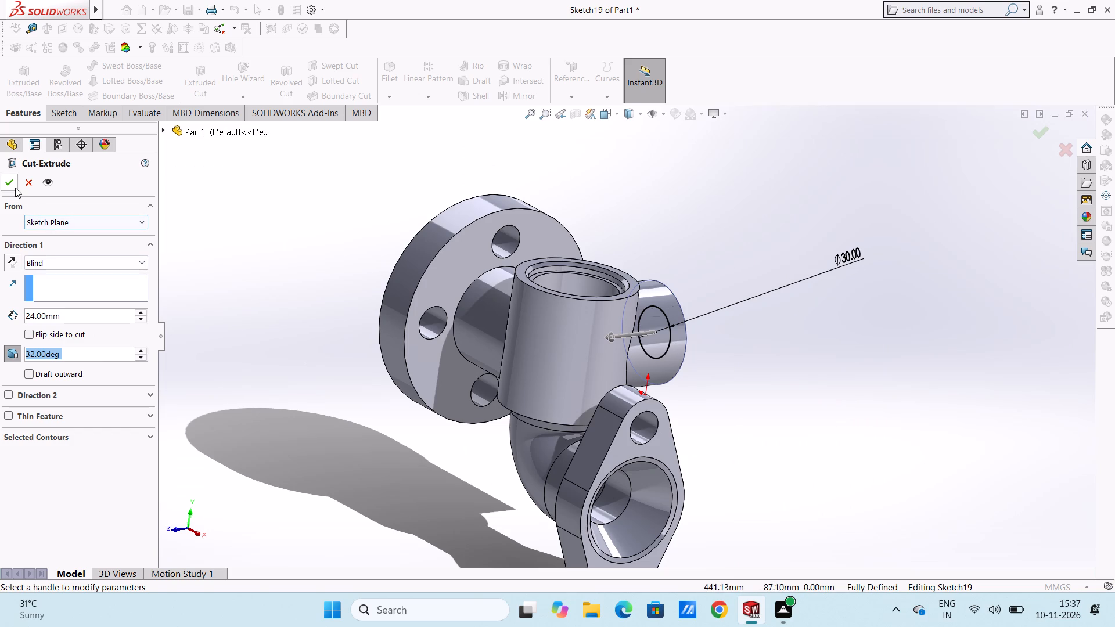
{"action": "left_click", "coordinate": [11, 185]}
{"action": "left_click", "coordinate": [280, 296]}
Examine the tapered hole in the side boss and the whole valve body from several angles.
{"action": "middle_click_drag", "start_coordinate": [698, 314], "coordinate": [569, 291]}
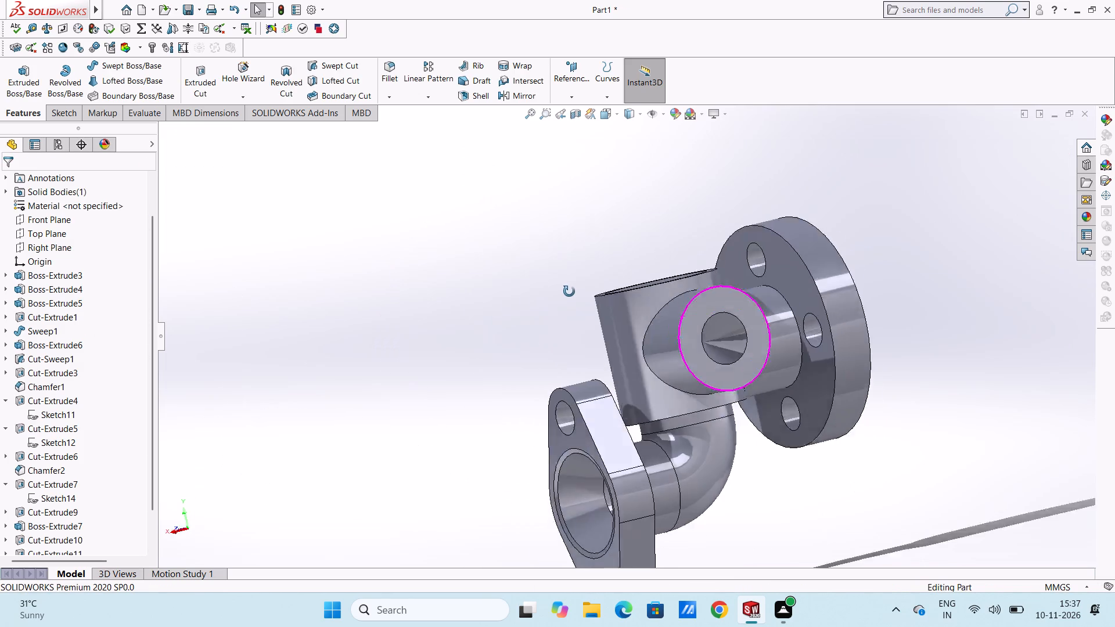
{"action": "middle_click_drag", "start_coordinate": [569, 291], "coordinate": [546, 306]}
{"action": "left_click", "coordinate": [416, 334]}
{"action": "middle_click_drag", "start_coordinate": [400, 282], "coordinate": [425, 320]}
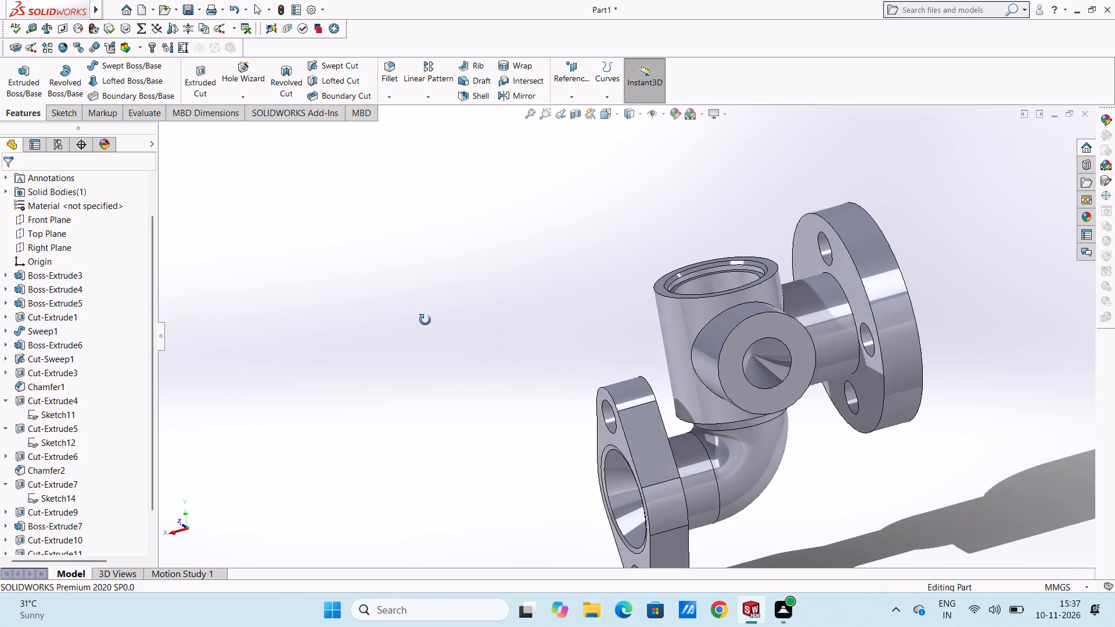
{"action": "middle_click_drag", "start_coordinate": [425, 320], "coordinate": [443, 330]}
{"action": "scroll", "coordinate": [443, 331], "scroll_direction": "up", "scroll_amount": 3}
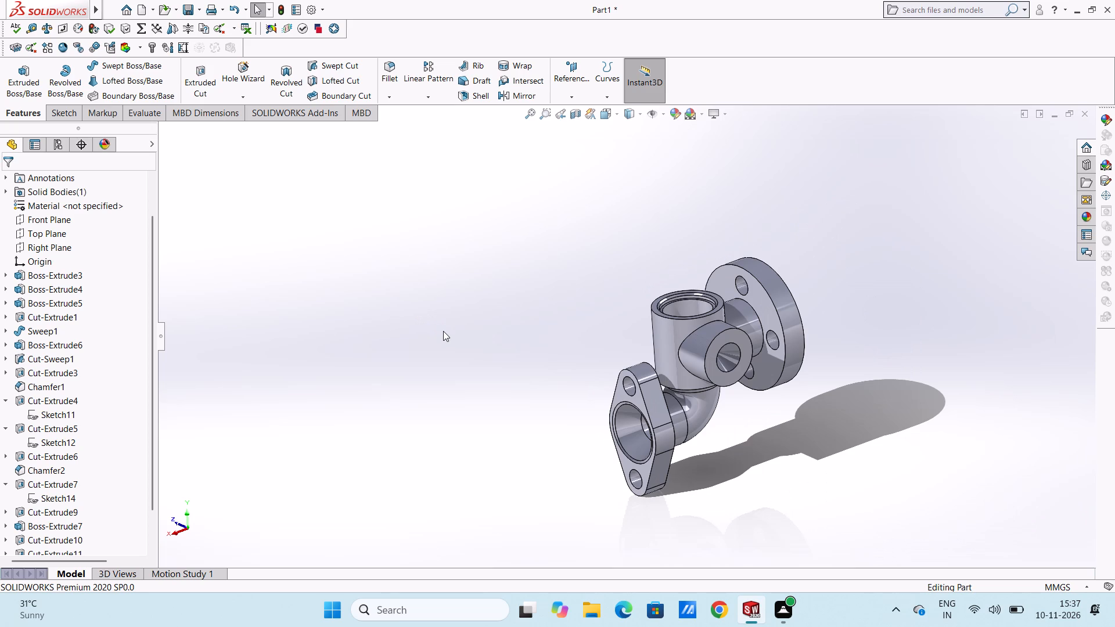
{"action": "middle_click_drag", "start_coordinate": [443, 331], "coordinate": [624, 350]}
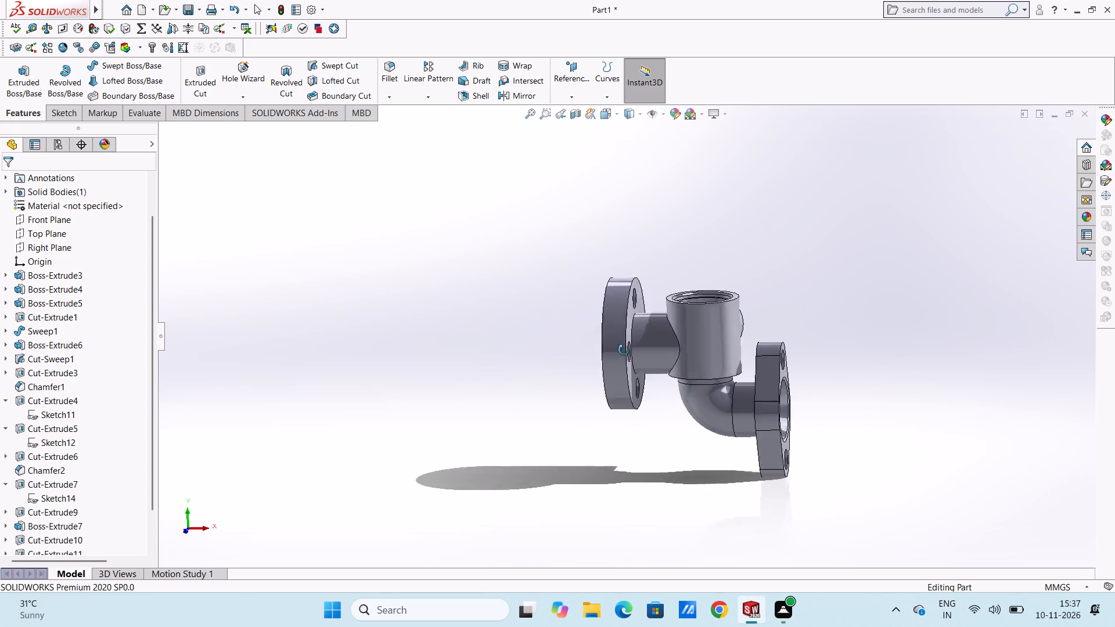
{"action": "middle_click_drag", "start_coordinate": [624, 350], "coordinate": [549, 326]}
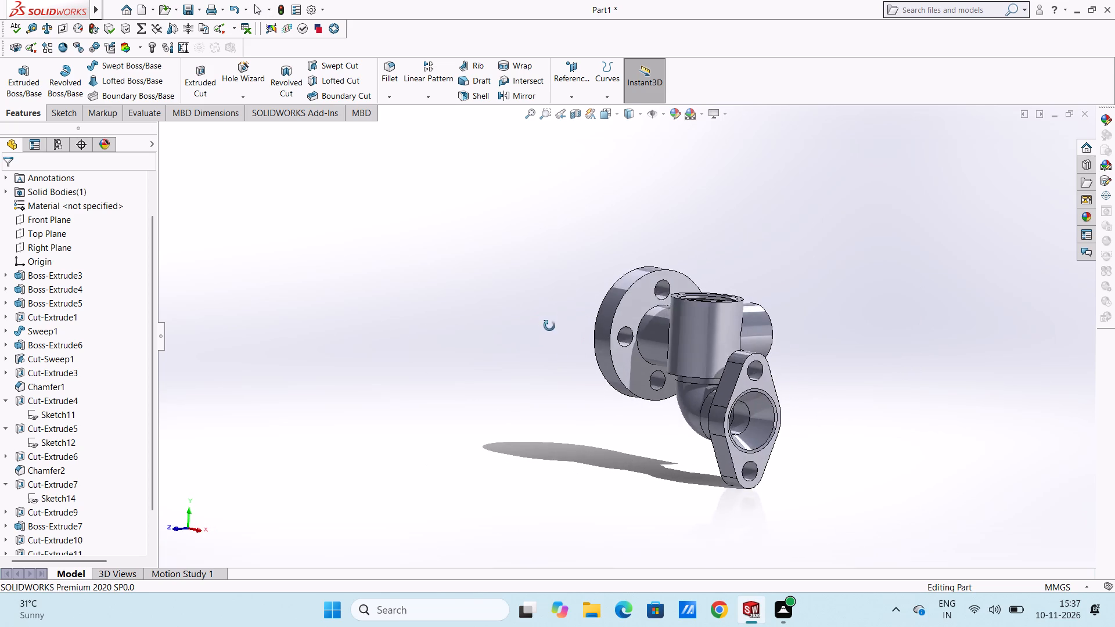
{"action": "middle_click_drag", "start_coordinate": [549, 326], "coordinate": [561, 333]}
Fillet the round flange's outer rim edge on the side facing the body with a 2 mm radius.
{"action": "scroll", "coordinate": [702, 290], "scroll_direction": "down", "scroll_amount": 5}
{"action": "scroll", "coordinate": [568, 304], "scroll_direction": "down", "scroll_amount": 1}
{"action": "middle_click_drag", "start_coordinate": [569, 327], "coordinate": [575, 379]}
{"action": "scroll", "coordinate": [581, 293], "scroll_direction": "down", "scroll_amount": 3}
{"action": "left_click", "coordinate": [393, 65]}
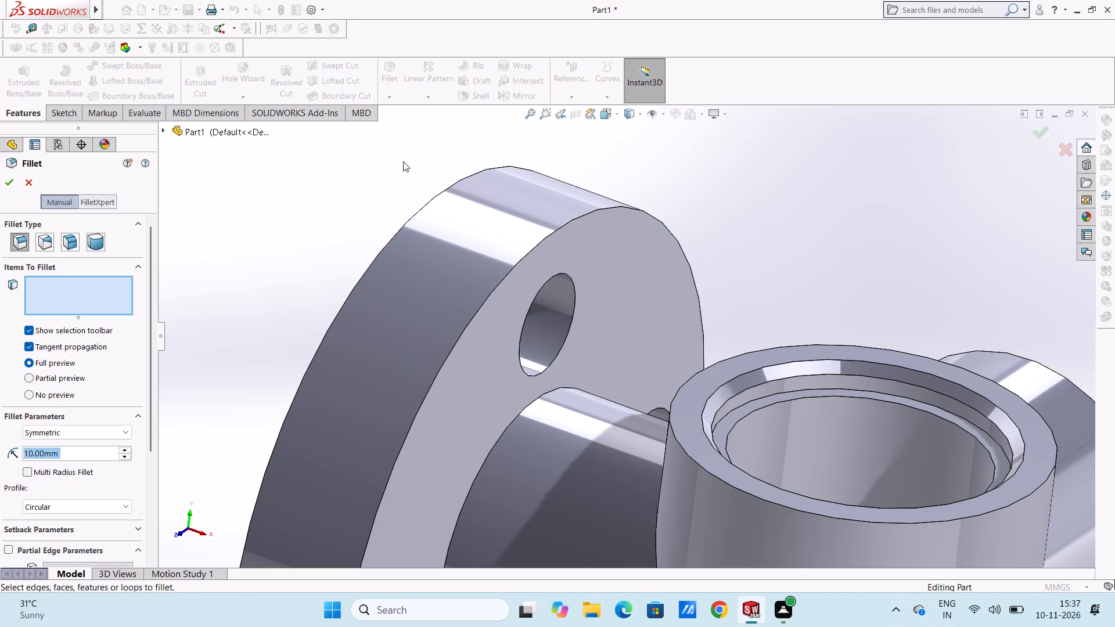
{"action": "key", "text": "2"}
{"action": "key", "text": "Return"}
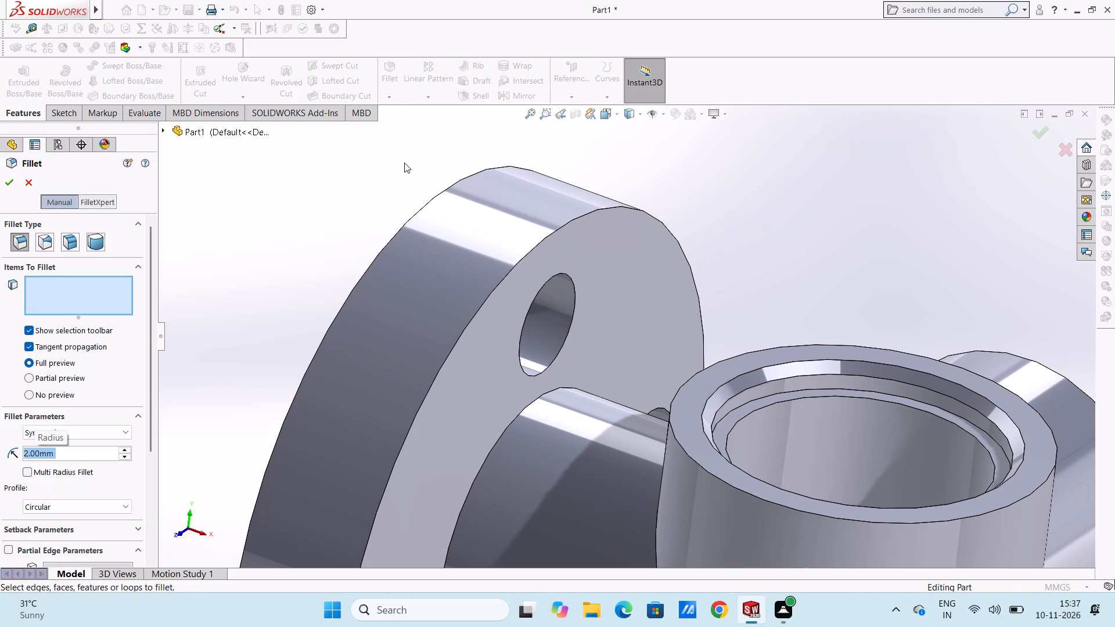
{"action": "left_click", "coordinate": [556, 230]}
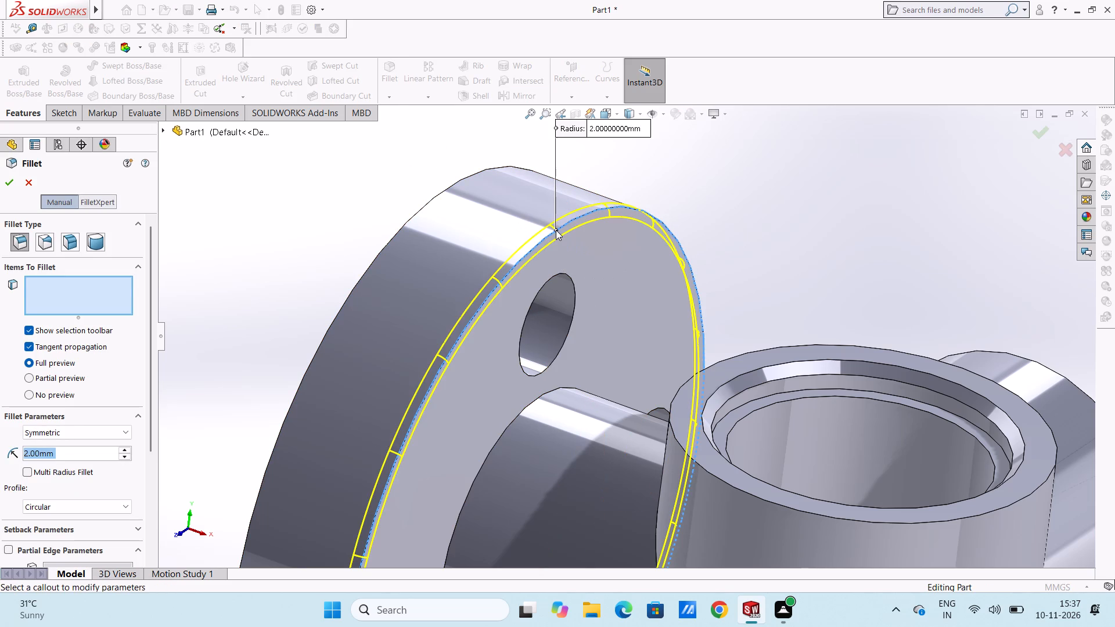
{"action": "scroll", "coordinate": [556, 230], "scroll_direction": "up", "scroll_amount": 8}
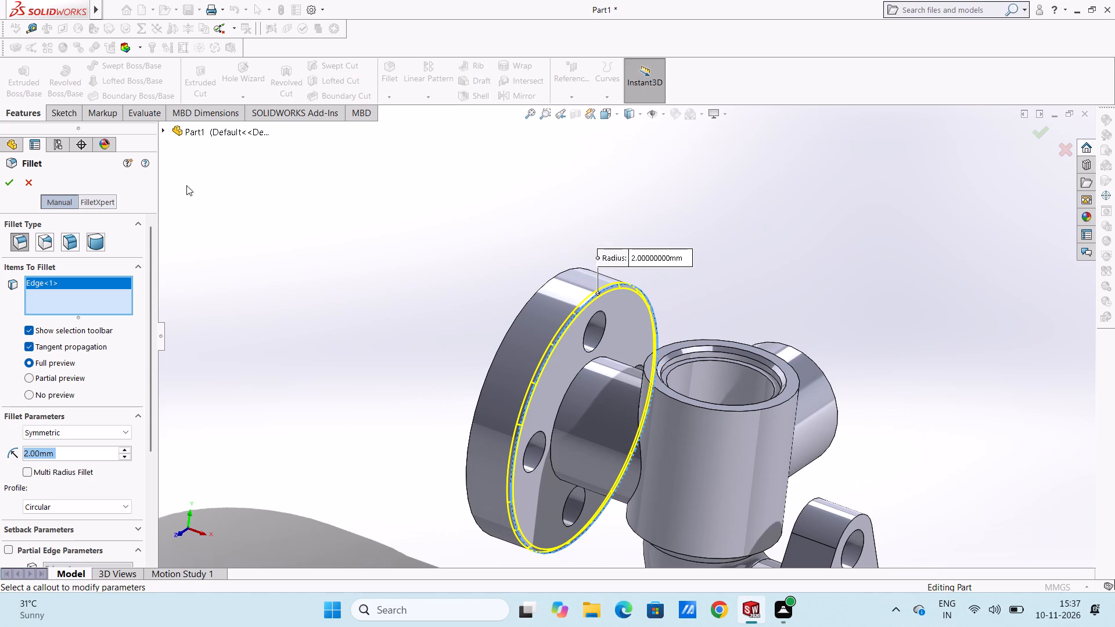
{"action": "left_click", "coordinate": [9, 189]}
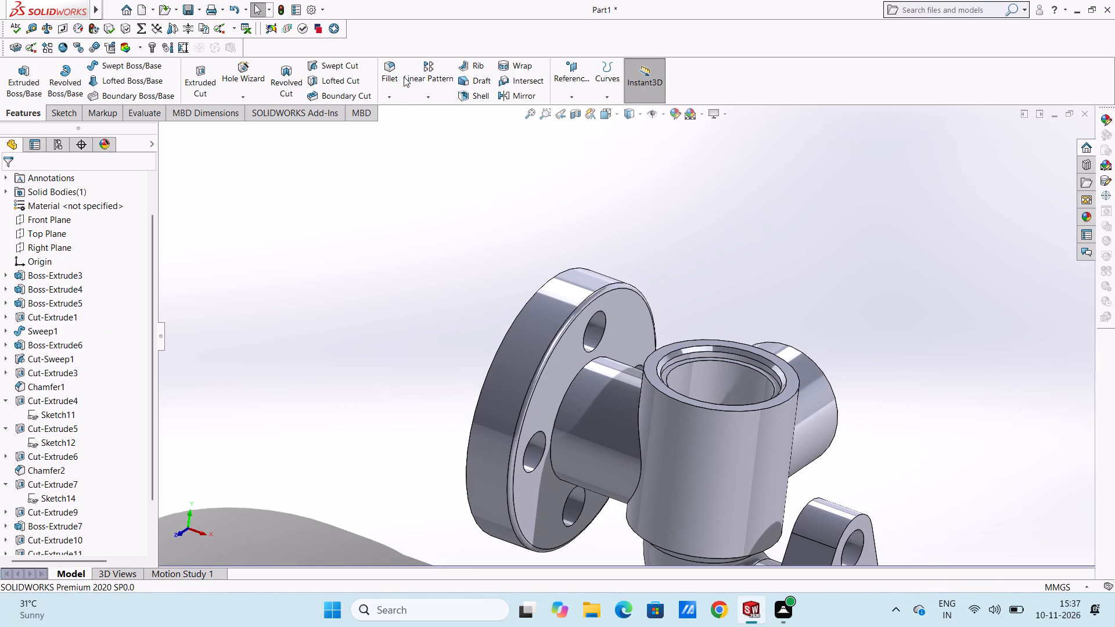
Fillet with 5 mm radius the edges joining the straight pipe to the round flange, elbow to body, elbow to oval flange, and side boss to body.
{"action": "left_click", "coordinate": [393, 71]}
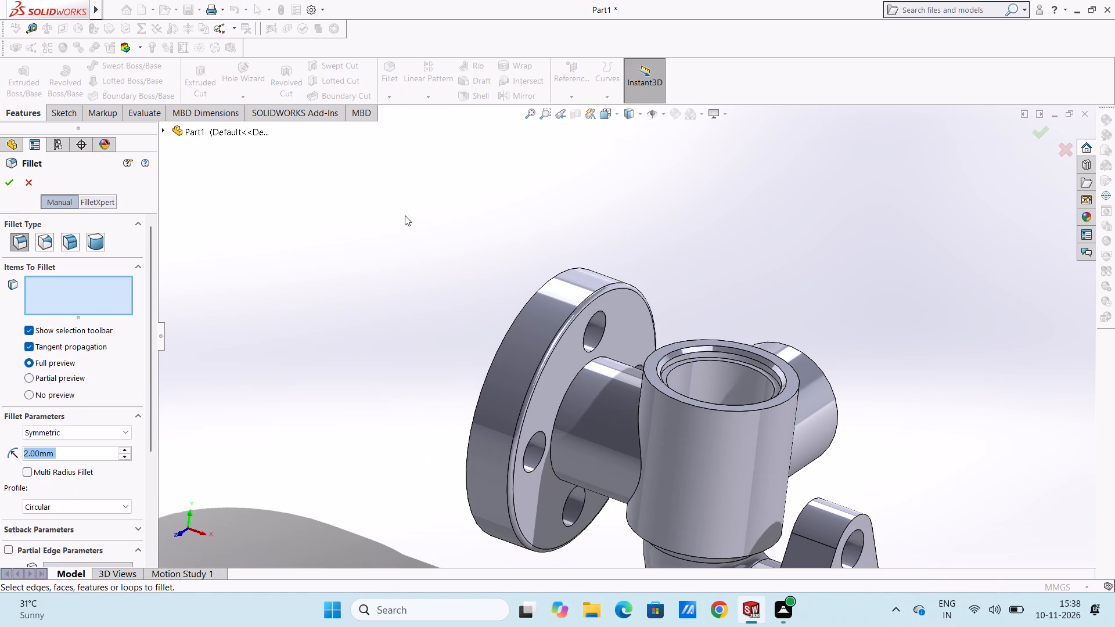
{"action": "key", "text": "5"}
{"action": "key", "text": "Return"}
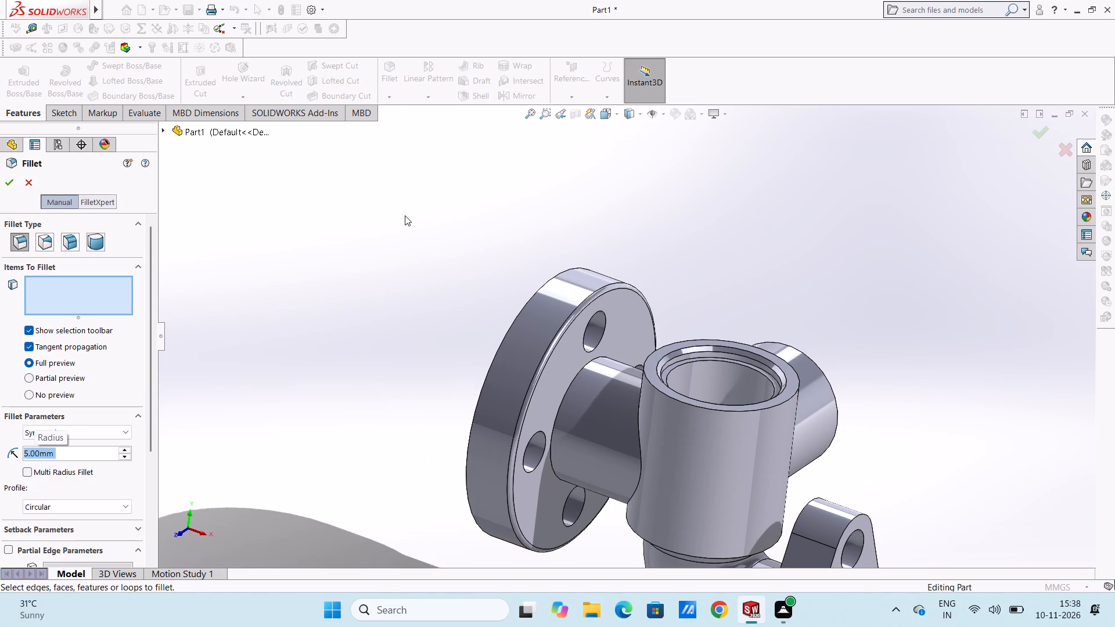
{"action": "left_click", "coordinate": [573, 384]}
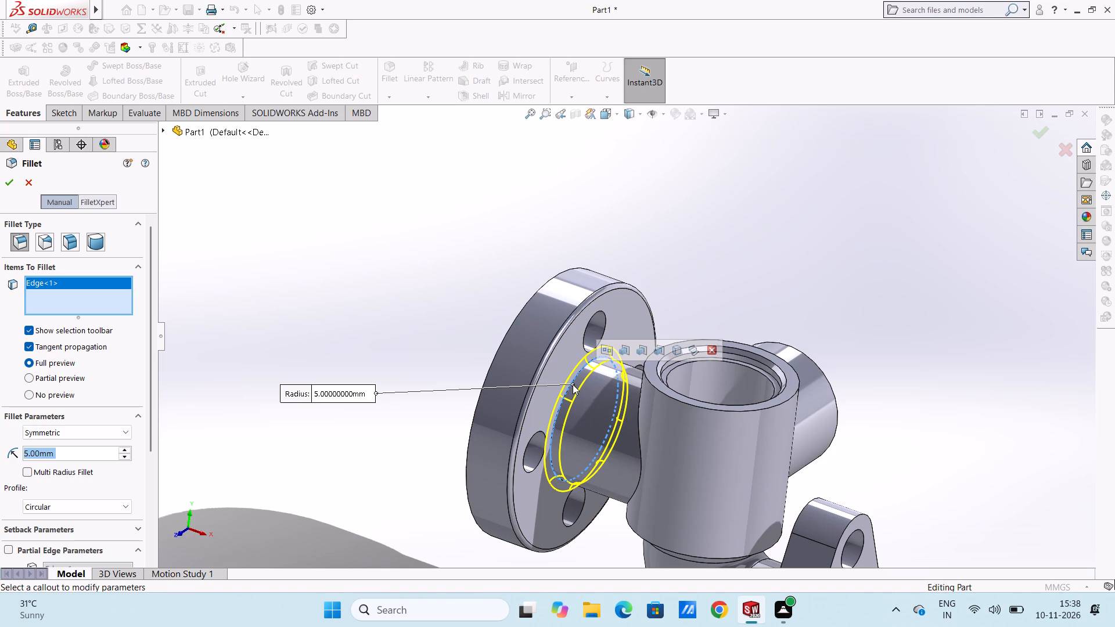
{"action": "scroll", "coordinate": [919, 381], "scroll_direction": "up", "scroll_amount": 5}
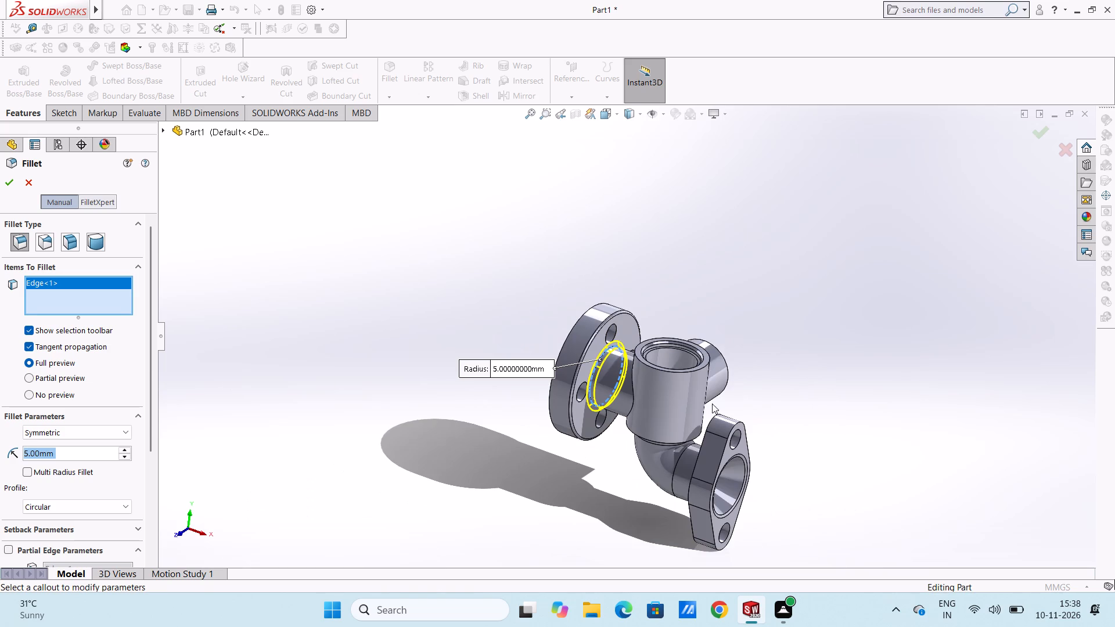
{"action": "middle_click_drag", "start_coordinate": [656, 455], "coordinate": [664, 308]}
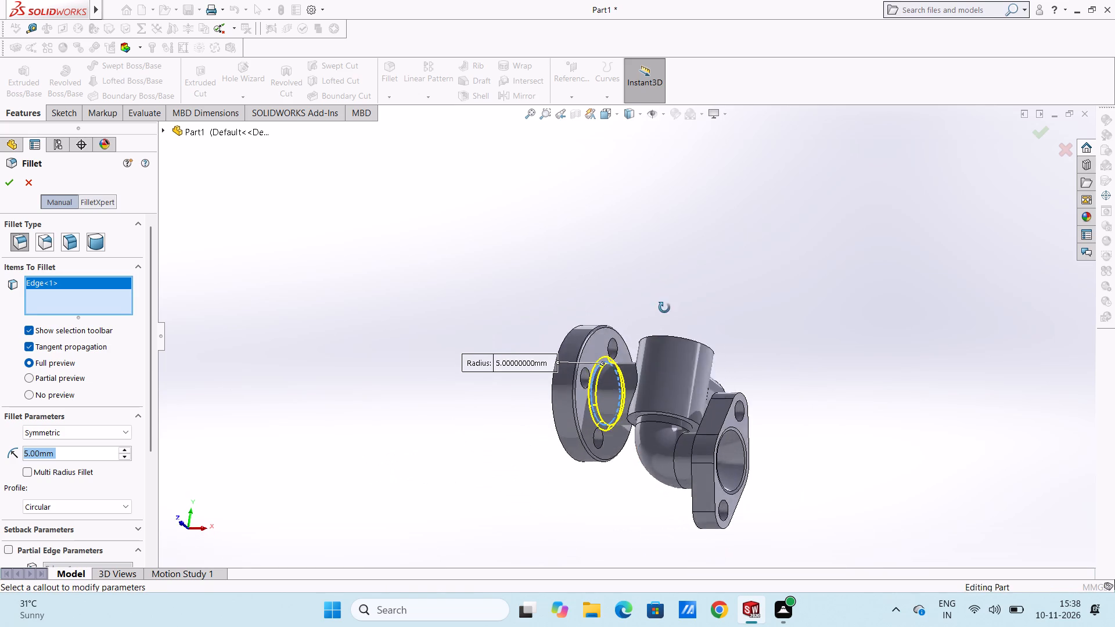
{"action": "middle_click_drag", "start_coordinate": [664, 308], "coordinate": [664, 302]}
{"action": "scroll", "coordinate": [660, 492], "scroll_direction": "down", "scroll_amount": 5}
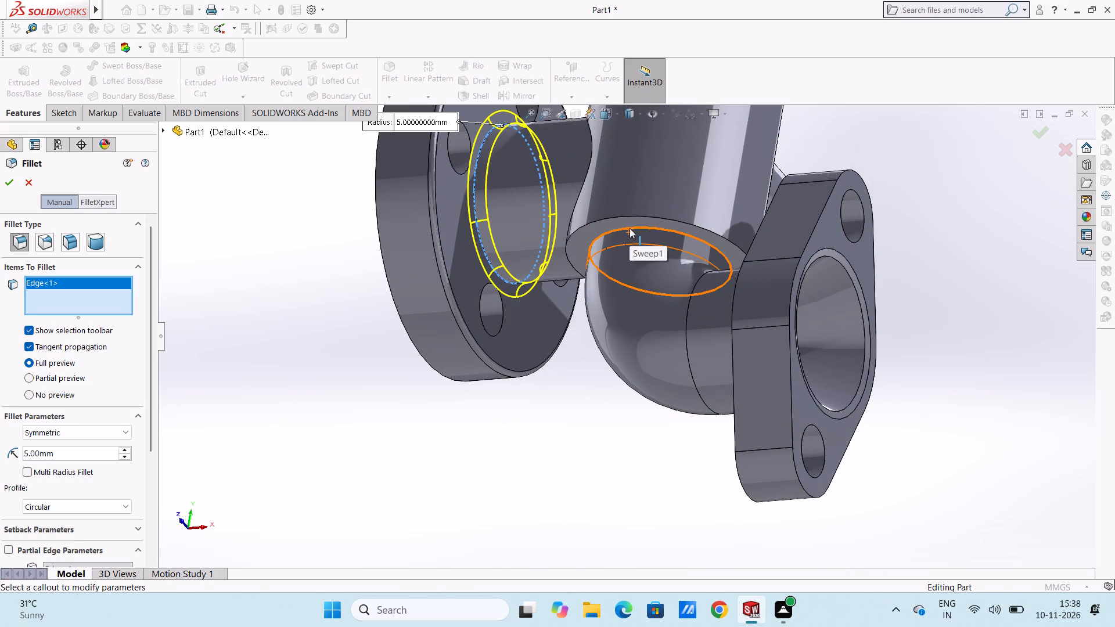
{"action": "left_click", "coordinate": [630, 228]}
{"action": "middle_click_drag", "start_coordinate": [707, 268], "coordinate": [779, 367]}
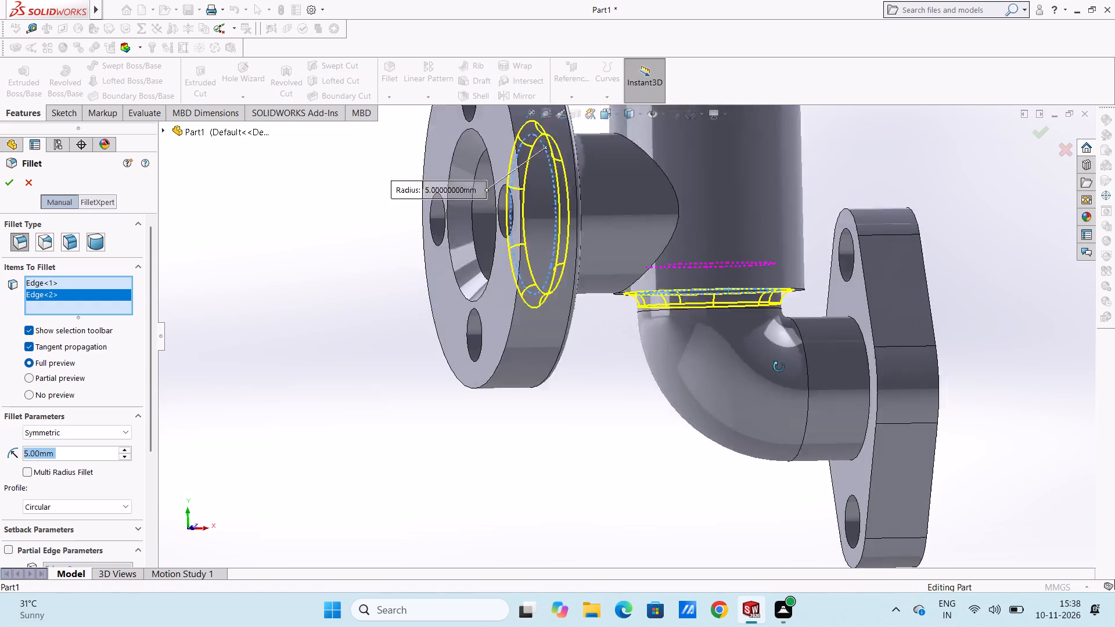
{"action": "middle_click_drag", "start_coordinate": [779, 367], "coordinate": [794, 383]}
{"action": "left_click", "coordinate": [877, 344]}
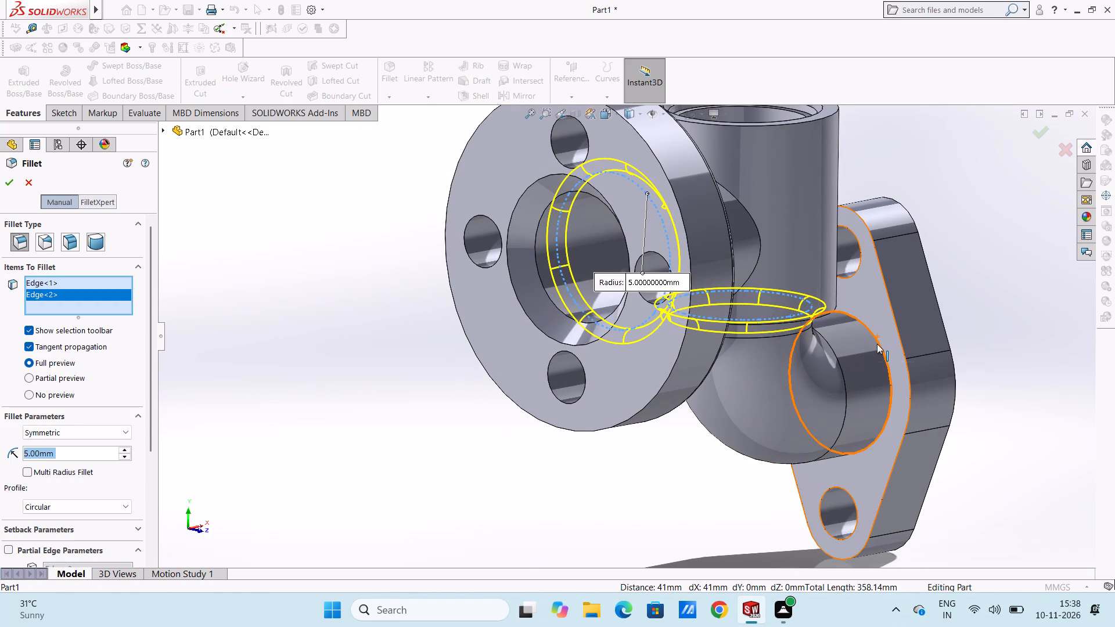
{"action": "middle_click_drag", "start_coordinate": [955, 199], "coordinate": [881, 221]}
{"action": "scroll", "coordinate": [812, 206], "scroll_direction": "up", "scroll_amount": 4}
{"action": "middle_click_drag", "start_coordinate": [820, 181], "coordinate": [742, 363]}
{"action": "left_click", "coordinate": [694, 331]}
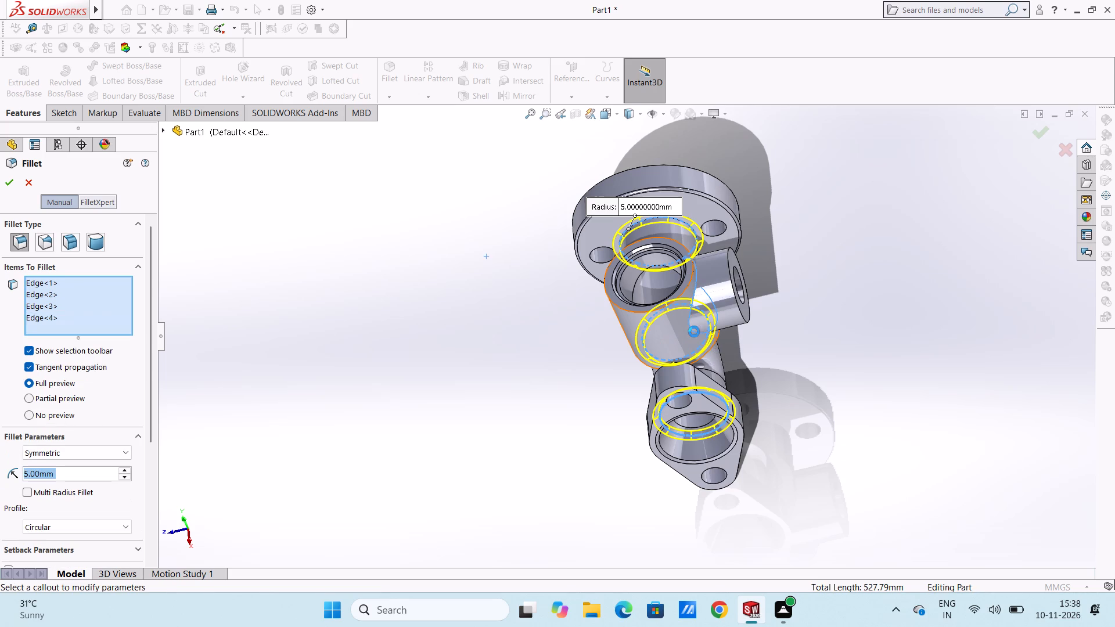
{"action": "left_click", "coordinate": [12, 186]}
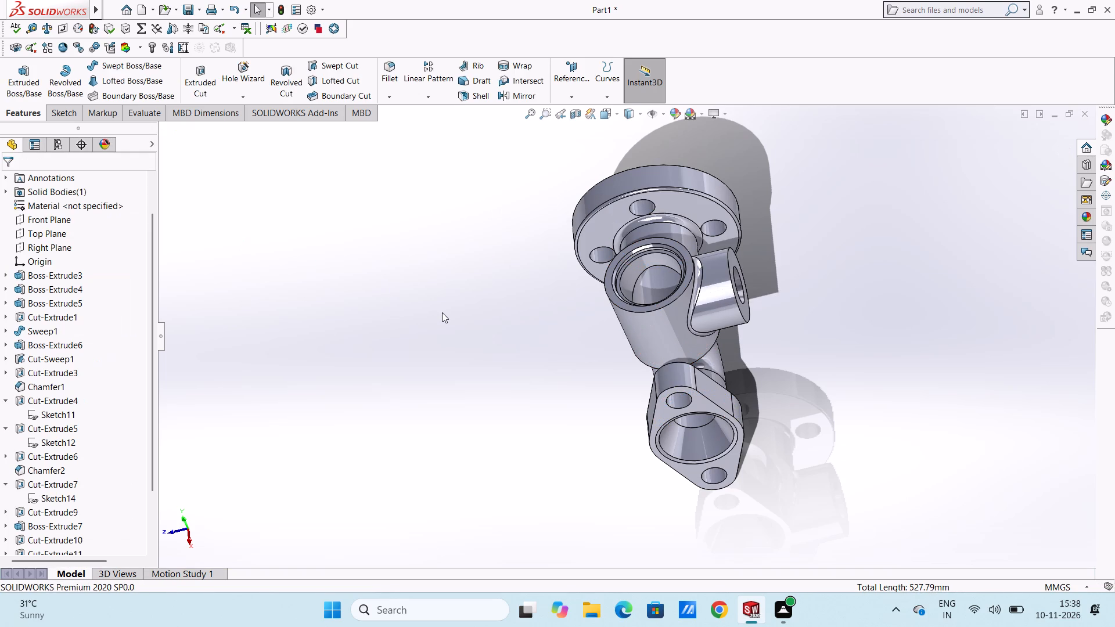
View the filleted valve body in isometric orientation.
{"action": "key", "text": "ctrl+7"}
{"action": "key", "text": "Escape"}
{"action": "key", "text": "Escape"}
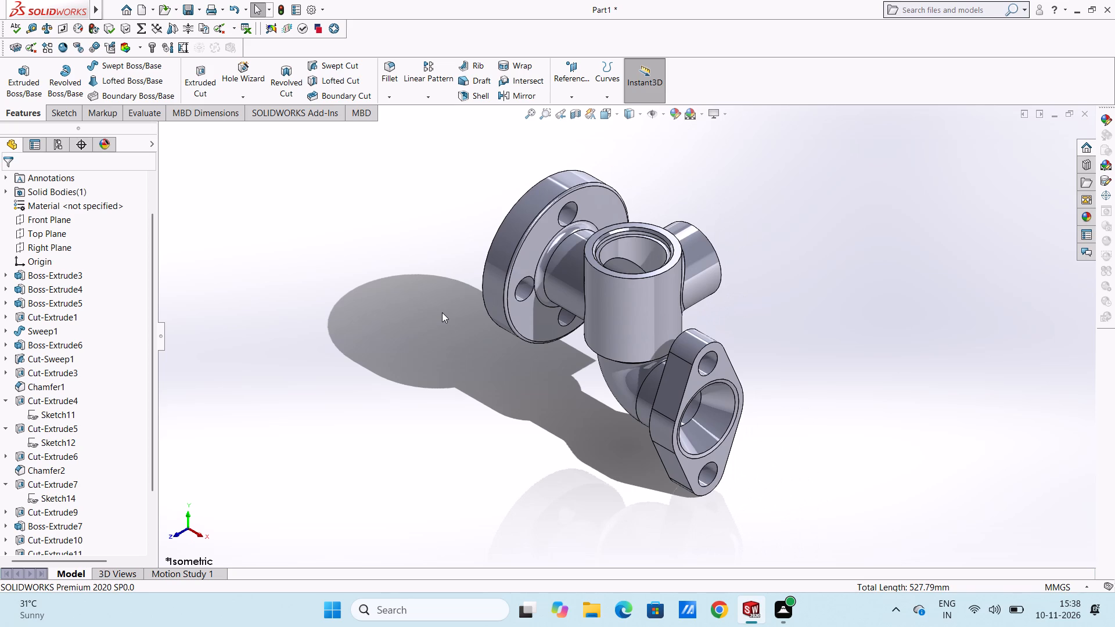
{"action": "scroll", "coordinate": [582, 213], "scroll_direction": "up", "scroll_amount": 5}
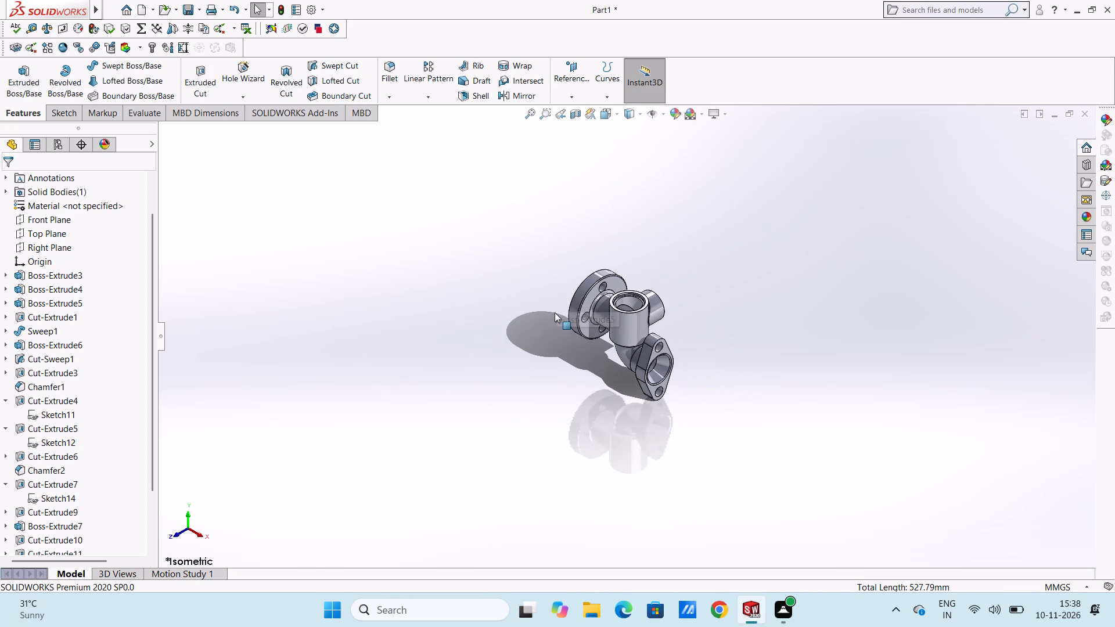
{"action": "scroll", "coordinate": [560, 313], "scroll_direction": "down", "scroll_amount": 3}
{"action": "scroll", "coordinate": [665, 355], "scroll_direction": "down", "scroll_amount": 2}
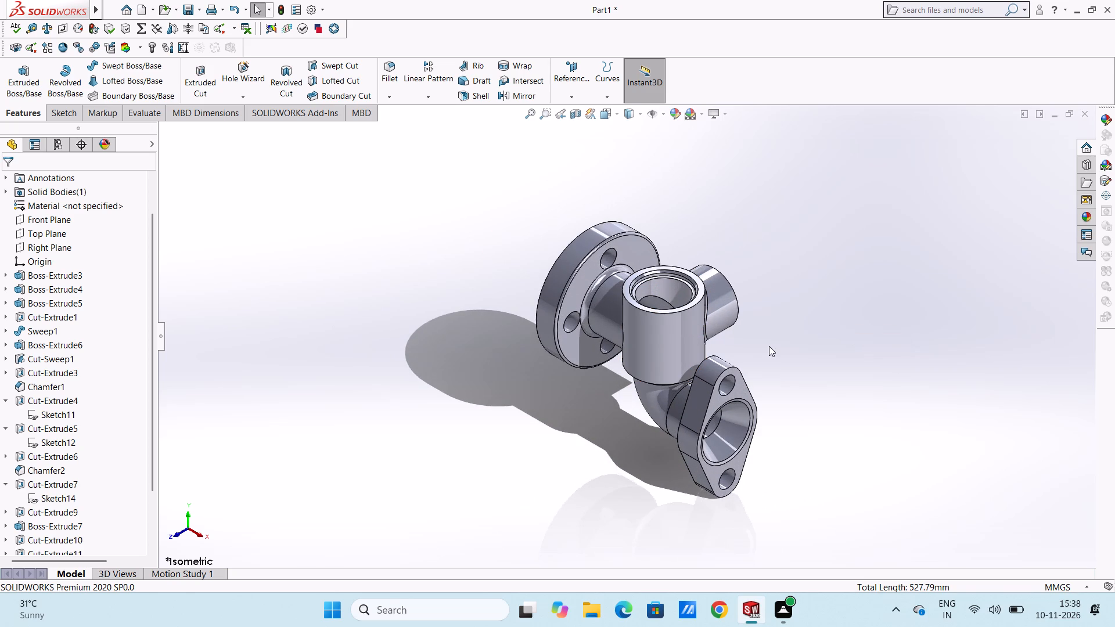
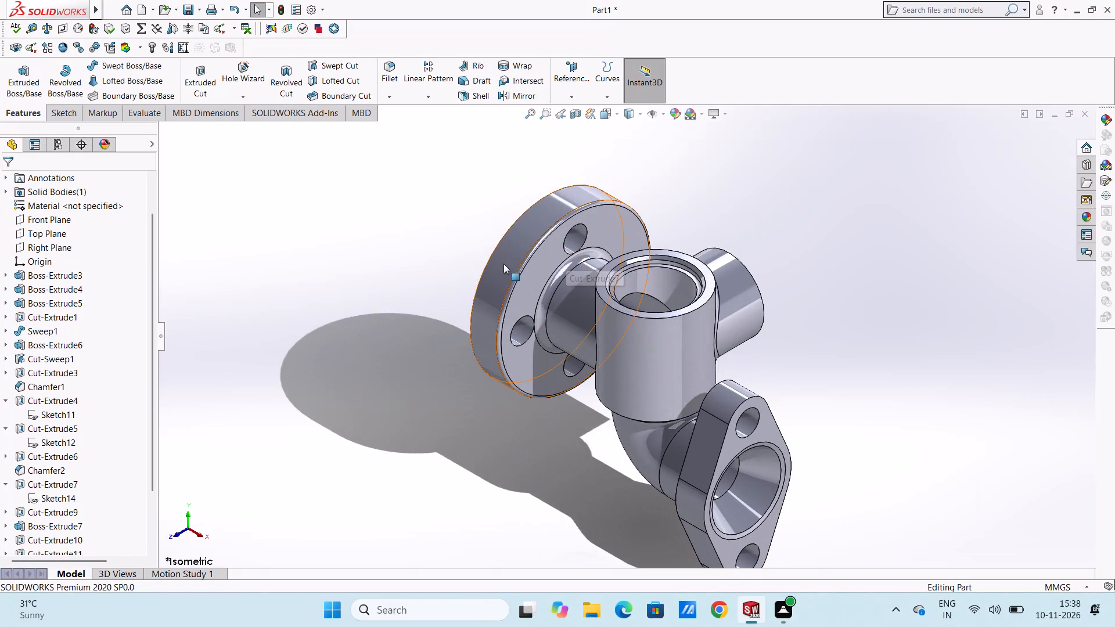
Set the colour of the whole part to white, RGB 255, 255, 255.
{"action": "left_click", "coordinate": [373, 254]}
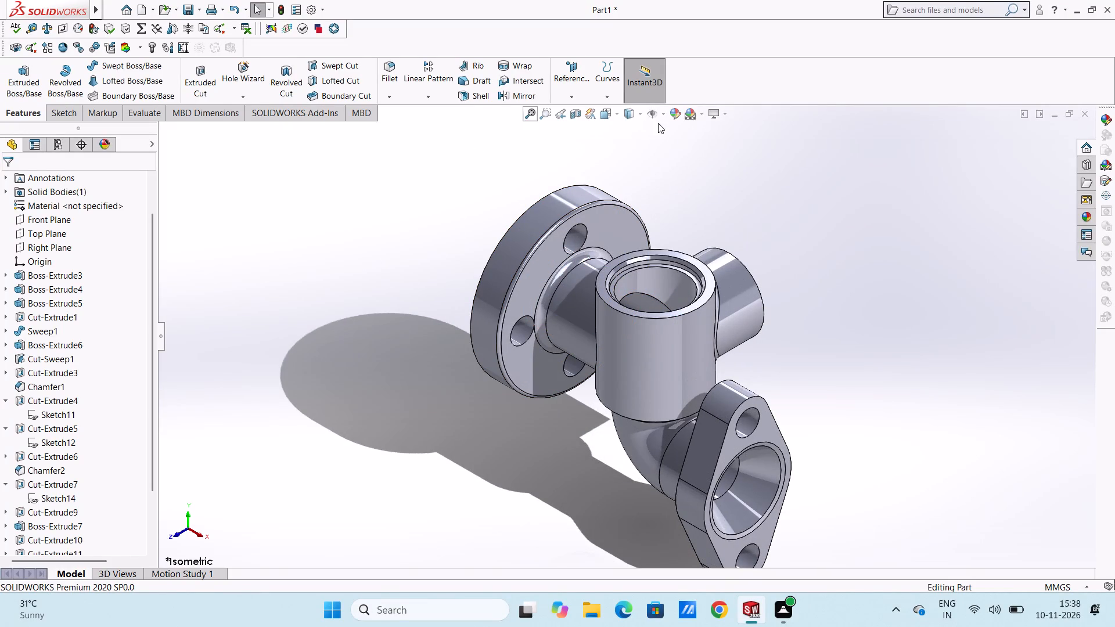
{"action": "left_click", "coordinate": [673, 117]}
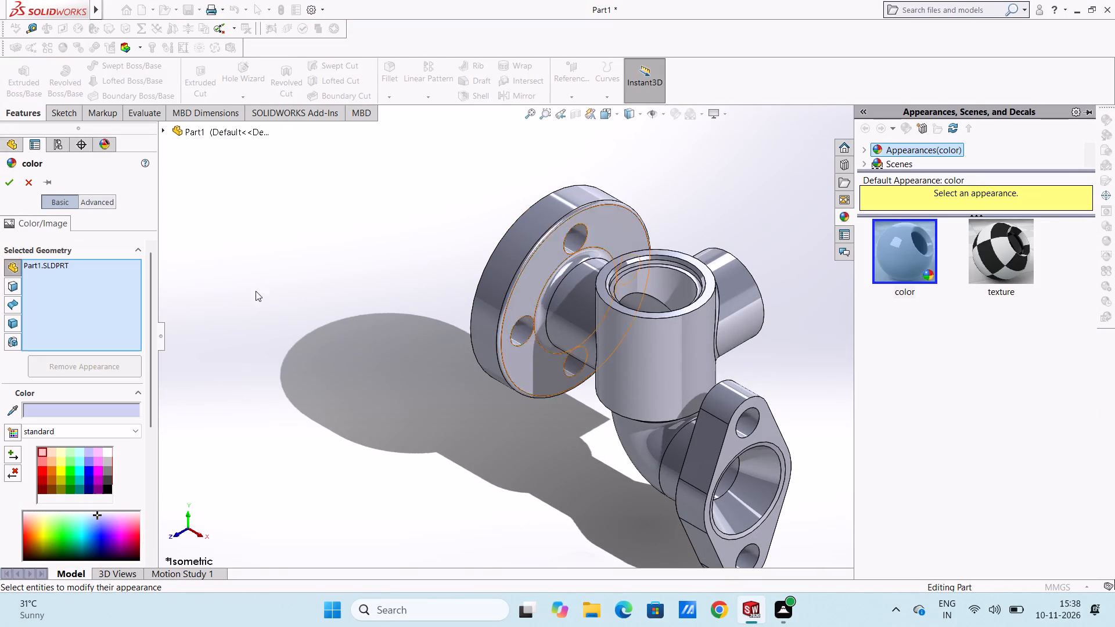
{"action": "scroll", "coordinate": [44, 467], "scroll_direction": "down", "scroll_amount": 1}
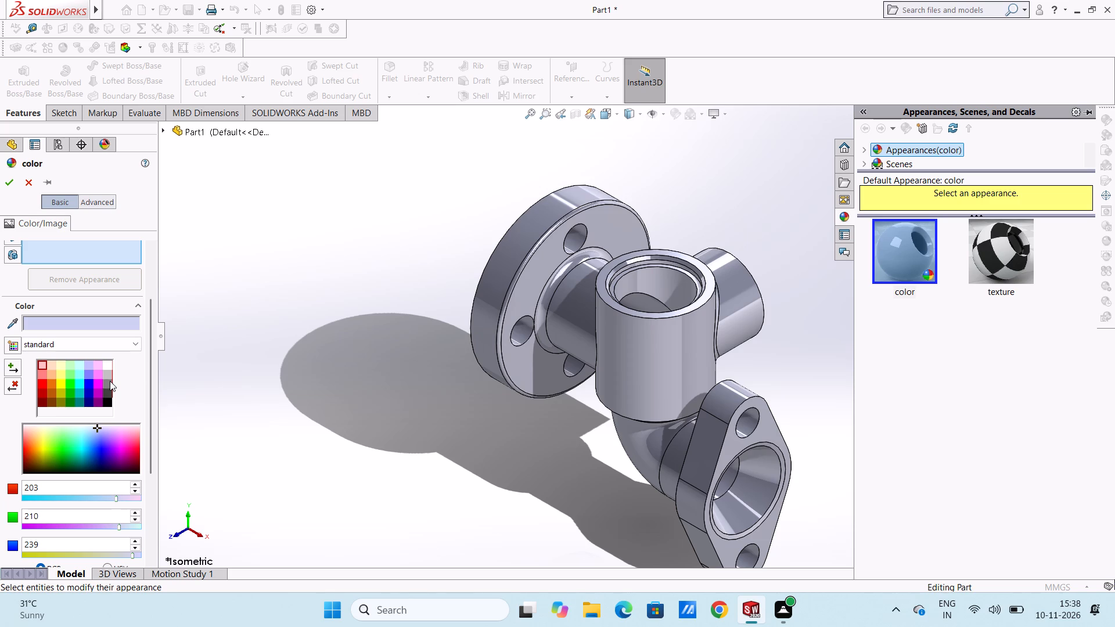
{"action": "left_click", "coordinate": [110, 381]}
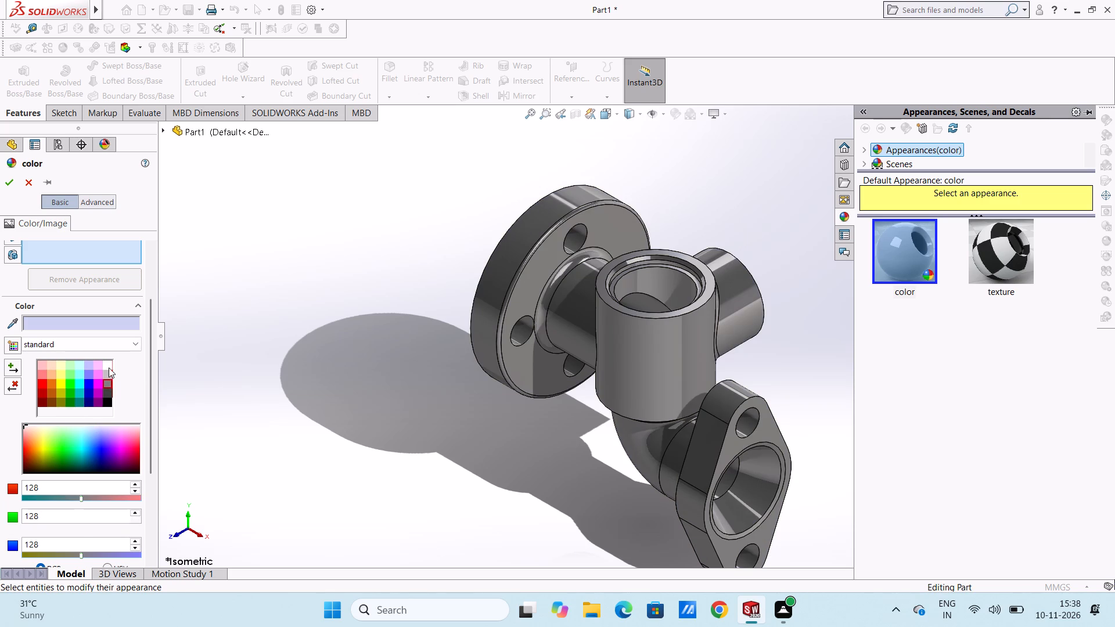
{"action": "left_click", "coordinate": [110, 365]}
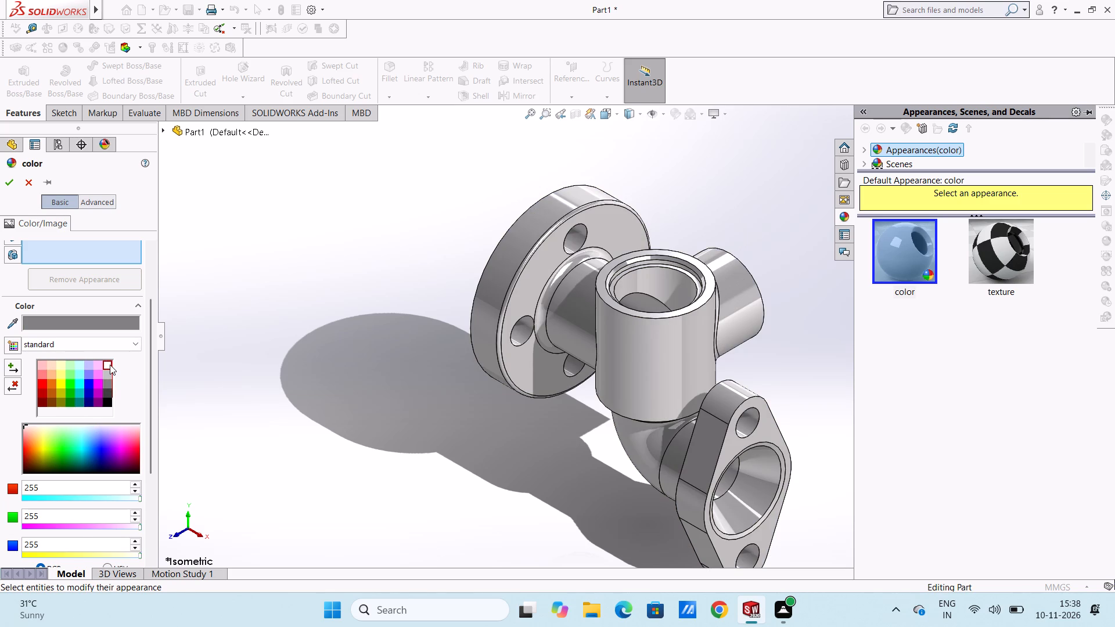
{"action": "left_click", "coordinate": [9, 179]}
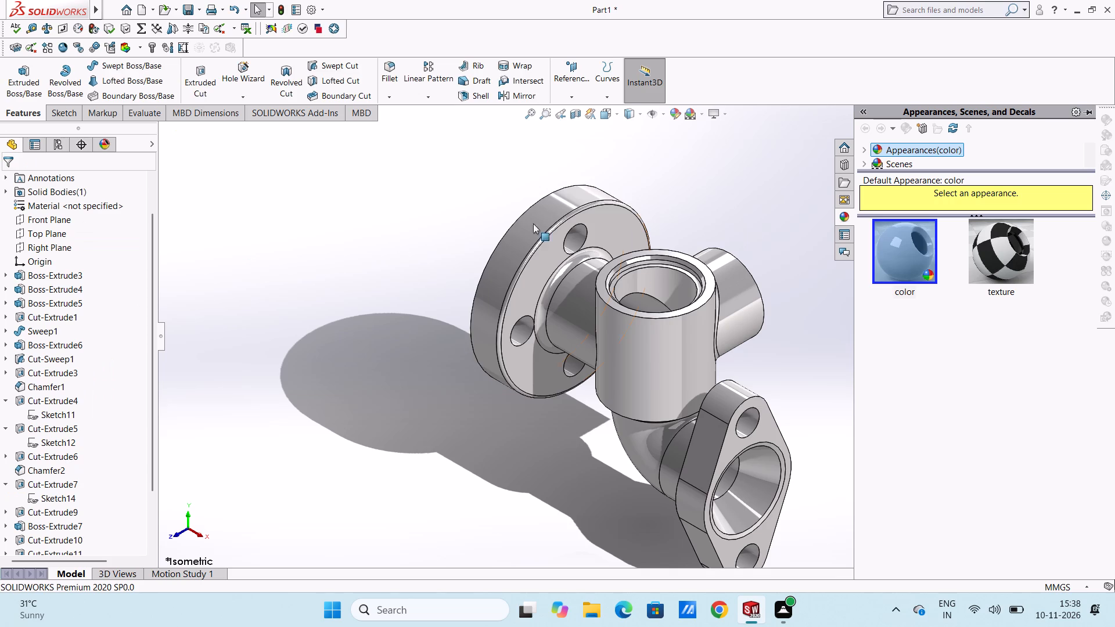
Colour the inner faces of three bolt holes in the round flange dark blue, RGB 30, 0, 126.
{"action": "scroll", "coordinate": [664, 241], "scroll_direction": "down", "scroll_amount": 4}
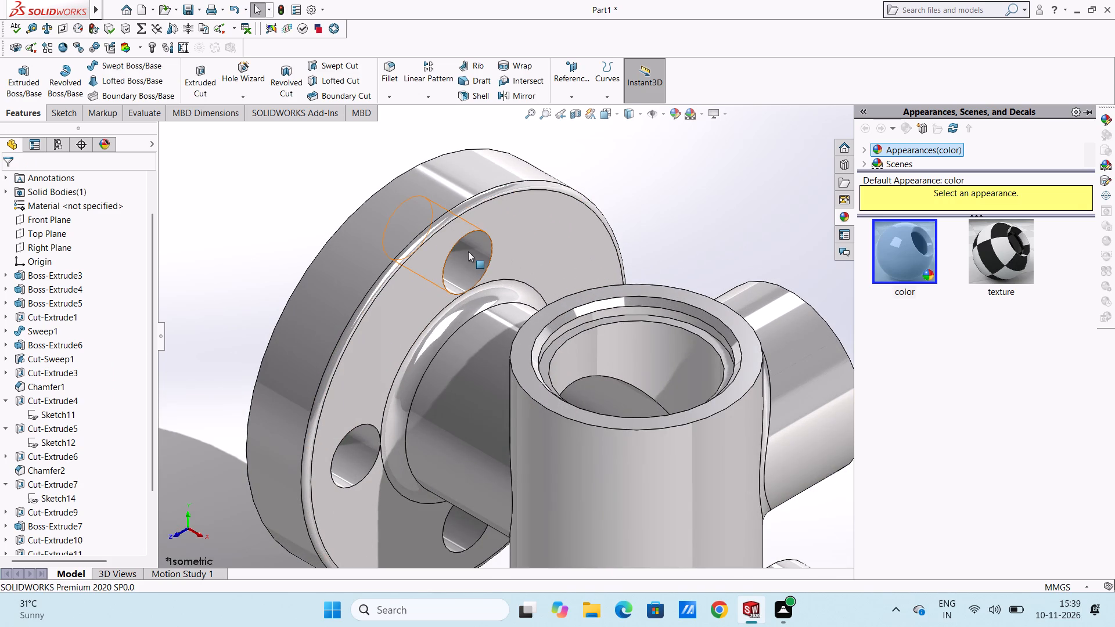
{"action": "left_click", "coordinate": [469, 254]}
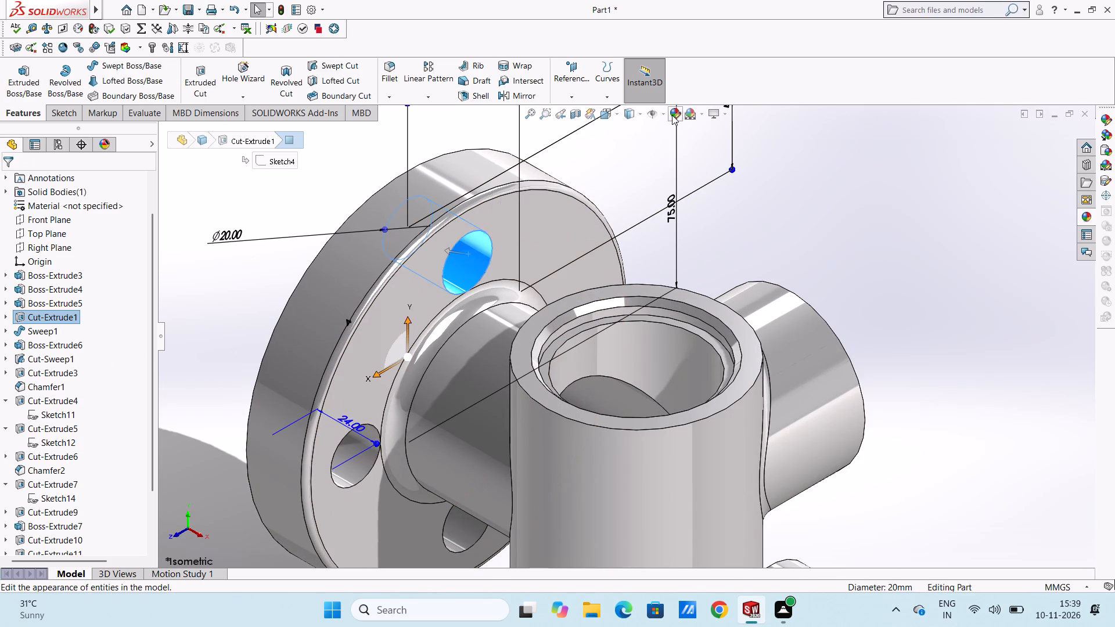
{"action": "left_click", "coordinate": [672, 114]}
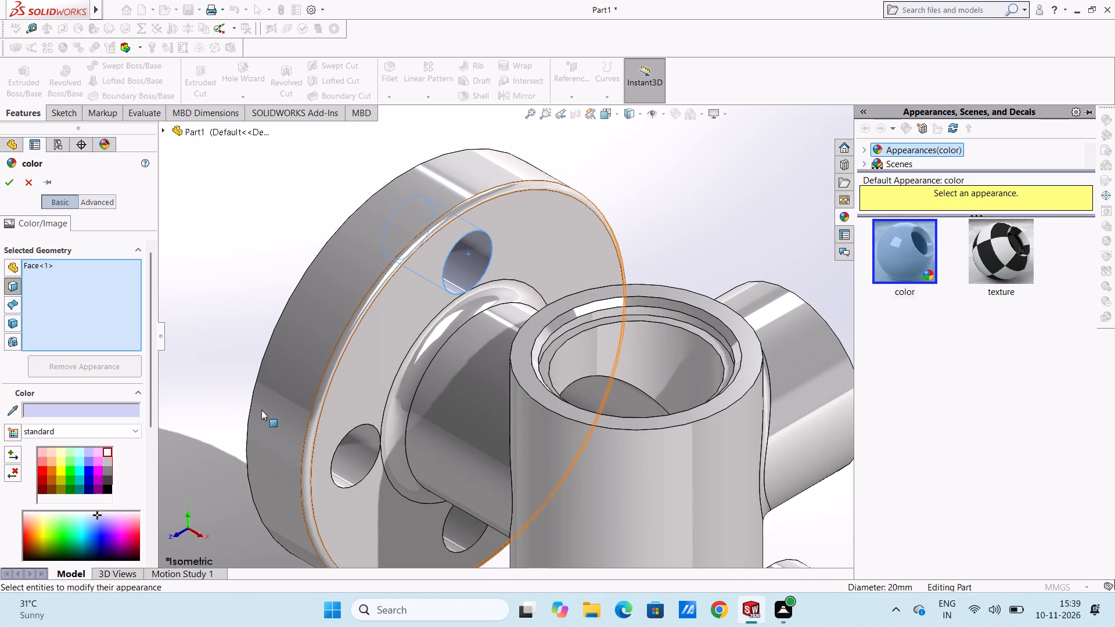
{"action": "left_click", "coordinate": [91, 469]}
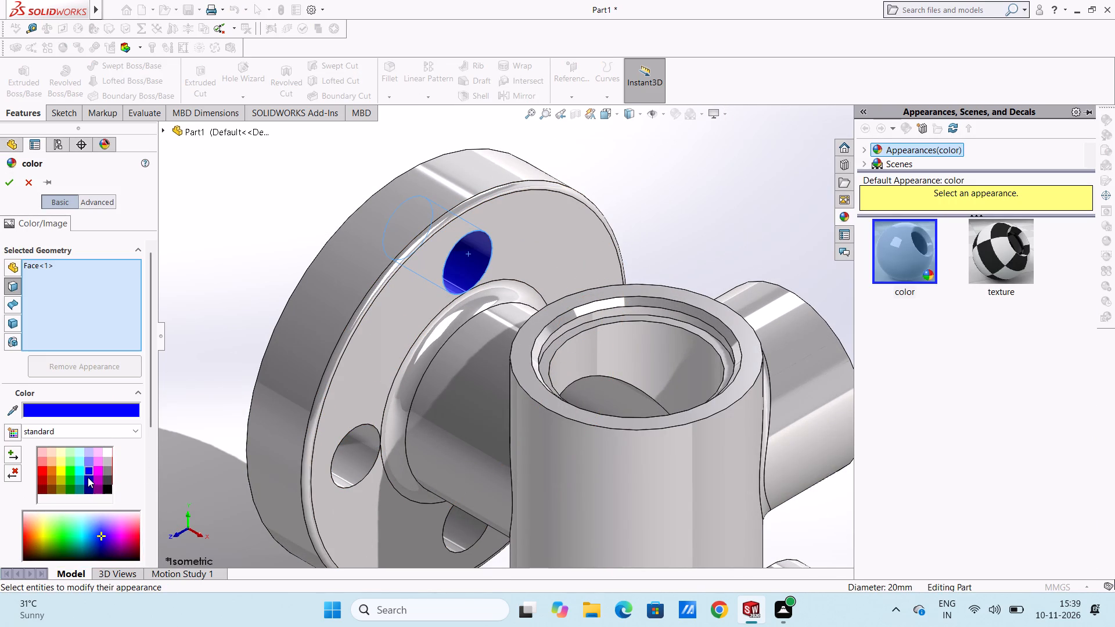
{"action": "scroll", "coordinate": [87, 477], "scroll_direction": "down", "scroll_amount": 3}
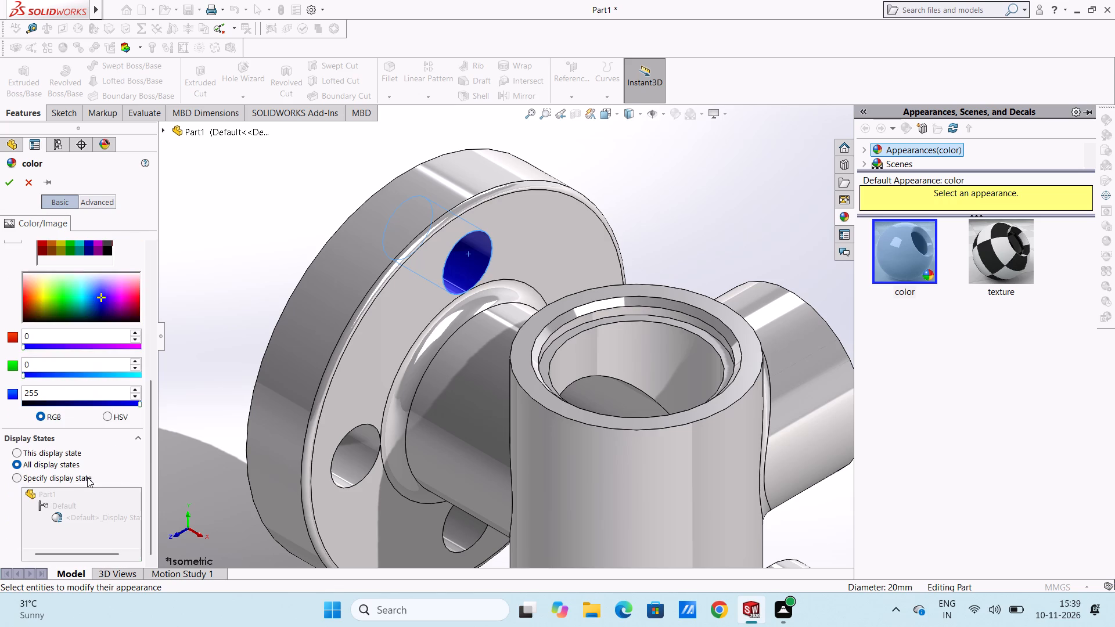
{"action": "left_click", "coordinate": [55, 373]}
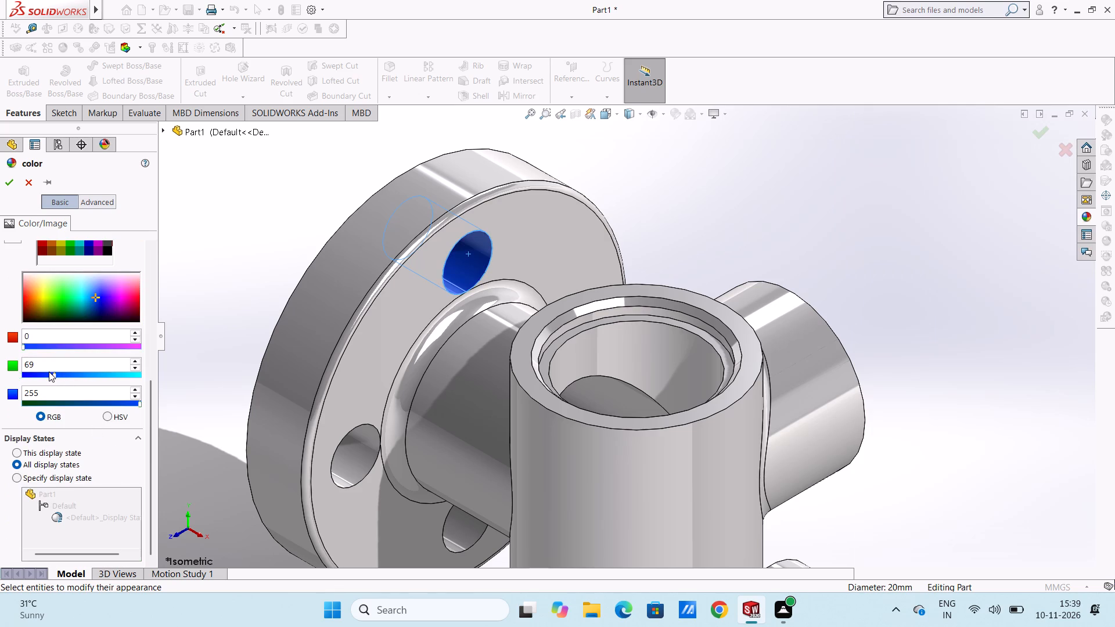
{"action": "left_click", "coordinate": [44, 370]}
{"action": "left_click", "coordinate": [120, 376]}
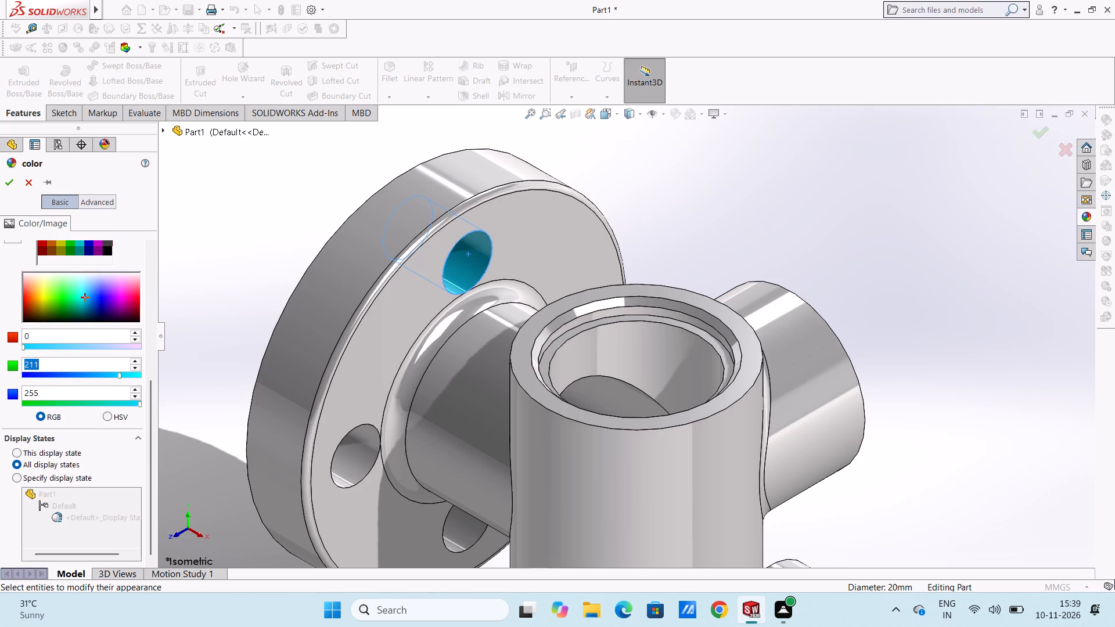
{"action": "left_click", "coordinate": [39, 375]}
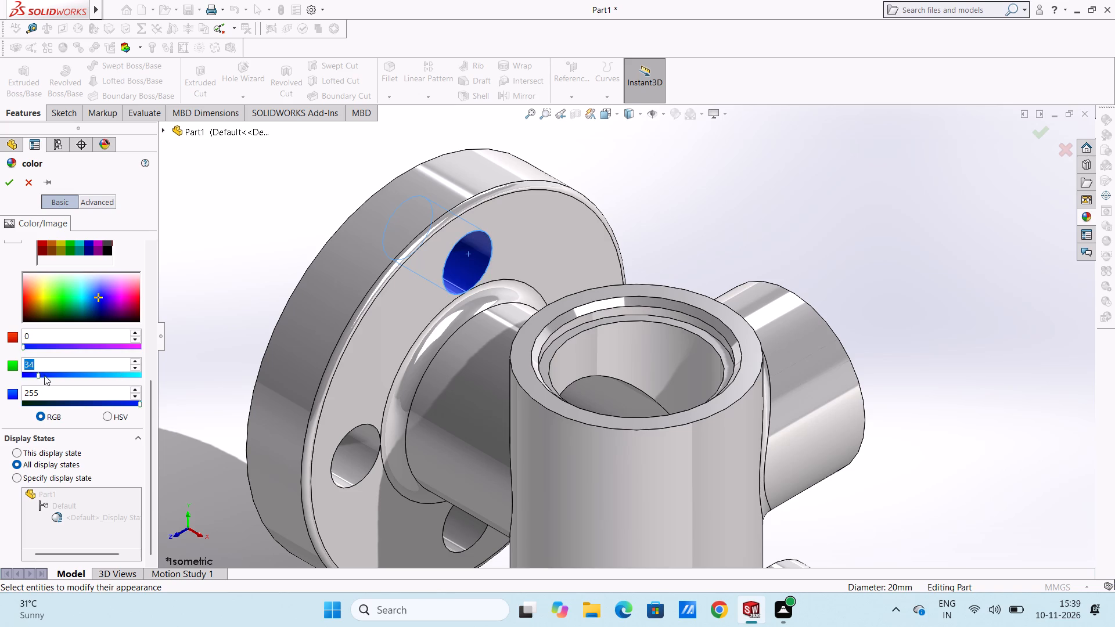
{"action": "left_click", "coordinate": [104, 308]}
{"action": "left_click", "coordinate": [105, 301]}
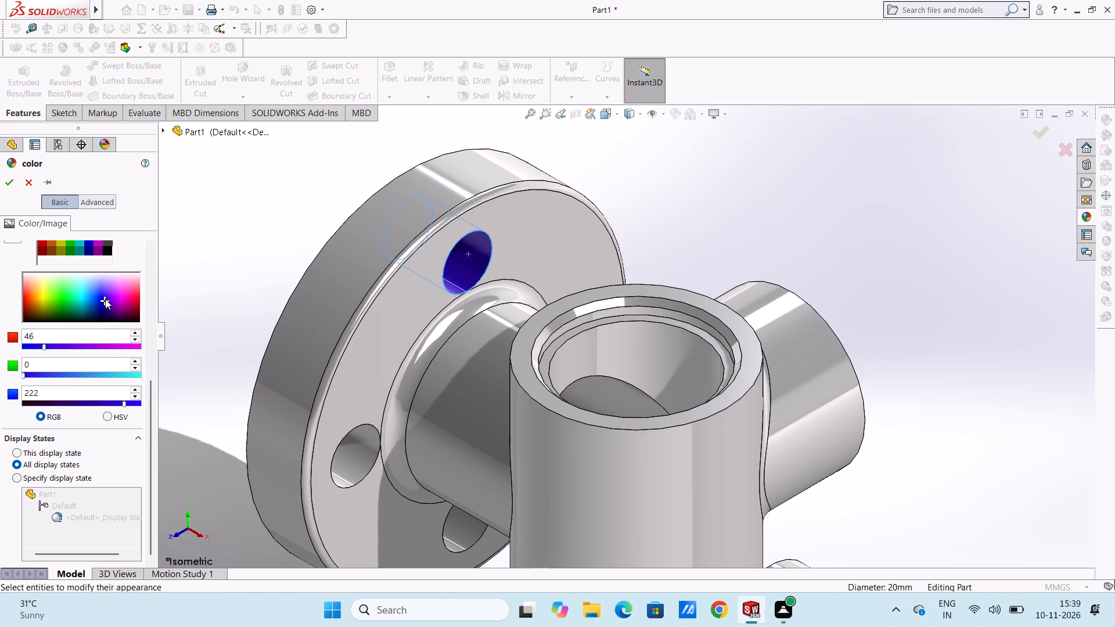
{"action": "left_click", "coordinate": [105, 299]}
{"action": "left_click", "coordinate": [98, 303]}
{"action": "left_click", "coordinate": [105, 310]}
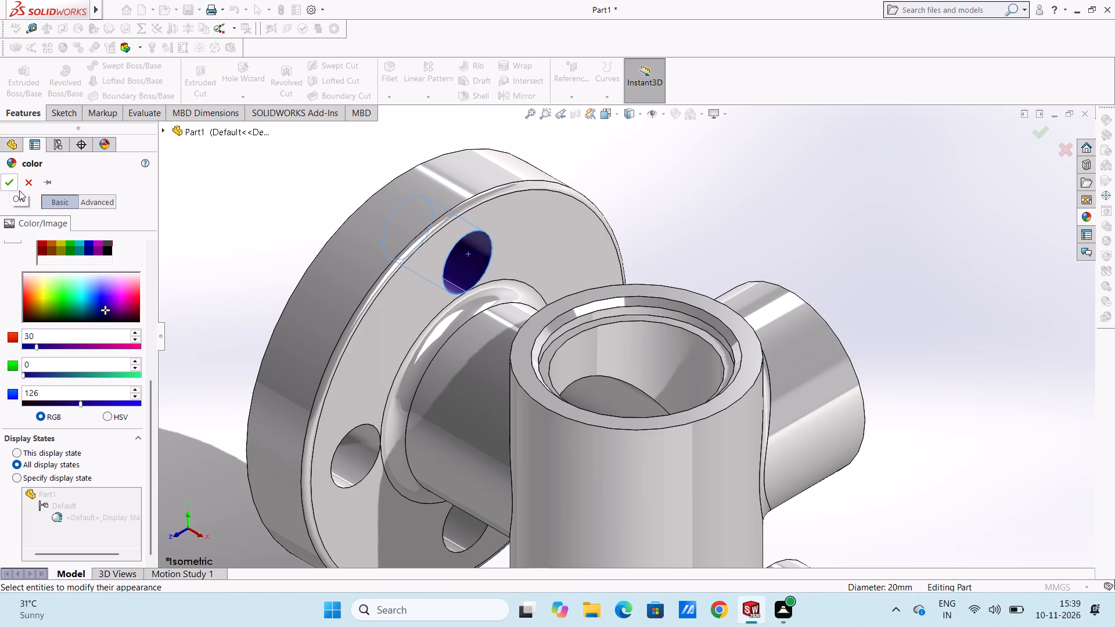
{"action": "left_click", "coordinate": [351, 456]}
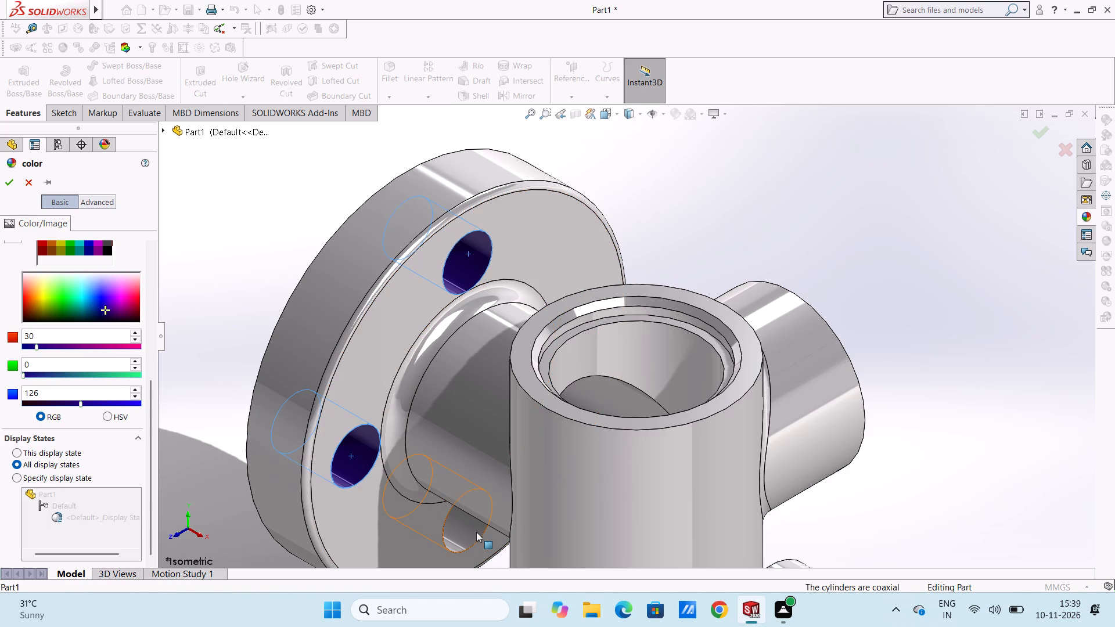
{"action": "left_click", "coordinate": [472, 532]}
Extend the dark blue colour to the oval flange's tapered bore, the narrow ring around its mouth and both bolt holes.
{"action": "scroll", "coordinate": [472, 532], "scroll_direction": "up", "scroll_amount": 6}
{"action": "scroll", "coordinate": [628, 480], "scroll_direction": "down", "scroll_amount": 3}
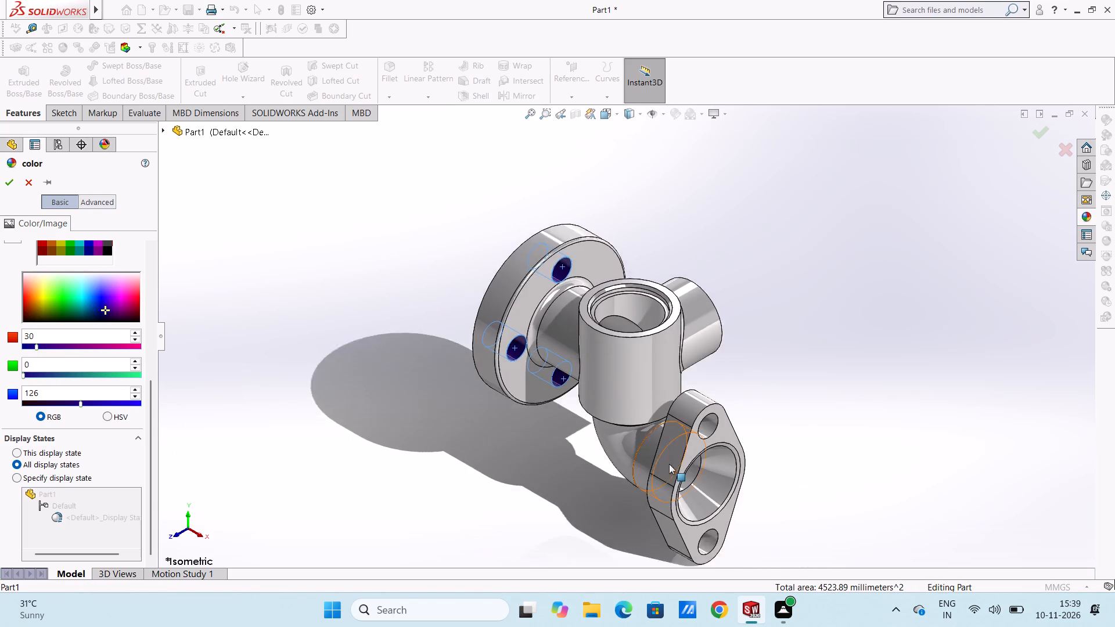
{"action": "scroll", "coordinate": [669, 464], "scroll_direction": "down", "scroll_amount": 1}
{"action": "scroll", "coordinate": [754, 485], "scroll_direction": "down", "scroll_amount": 1}
{"action": "scroll", "coordinate": [757, 484], "scroll_direction": "up", "scroll_amount": 3}
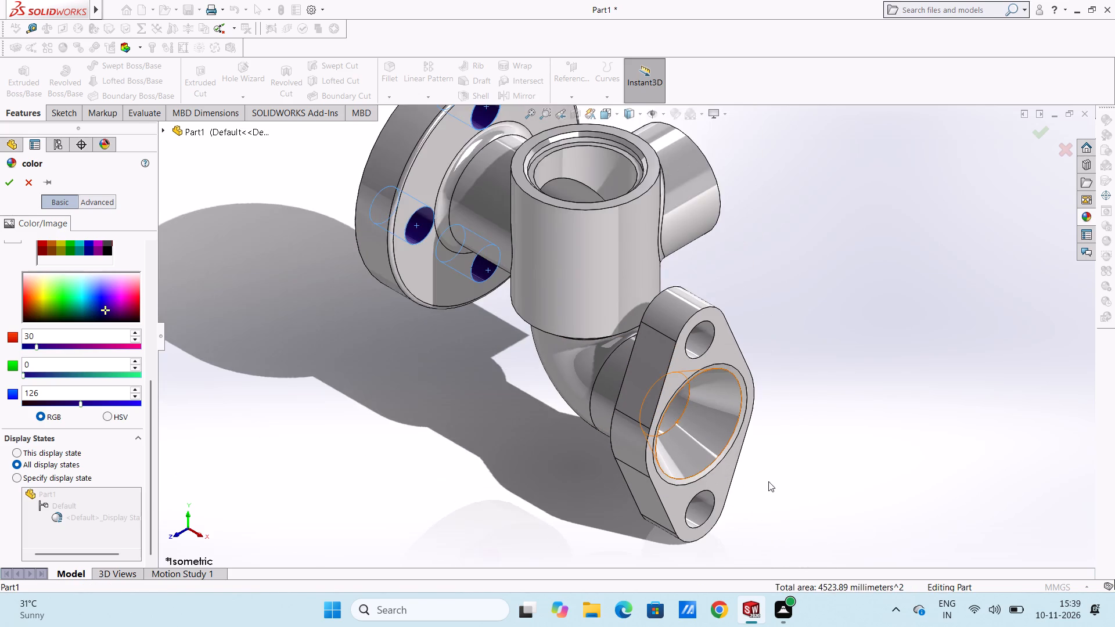
{"action": "scroll", "coordinate": [761, 477], "scroll_direction": "down", "scroll_amount": 2}
{"action": "left_click", "coordinate": [664, 394]}
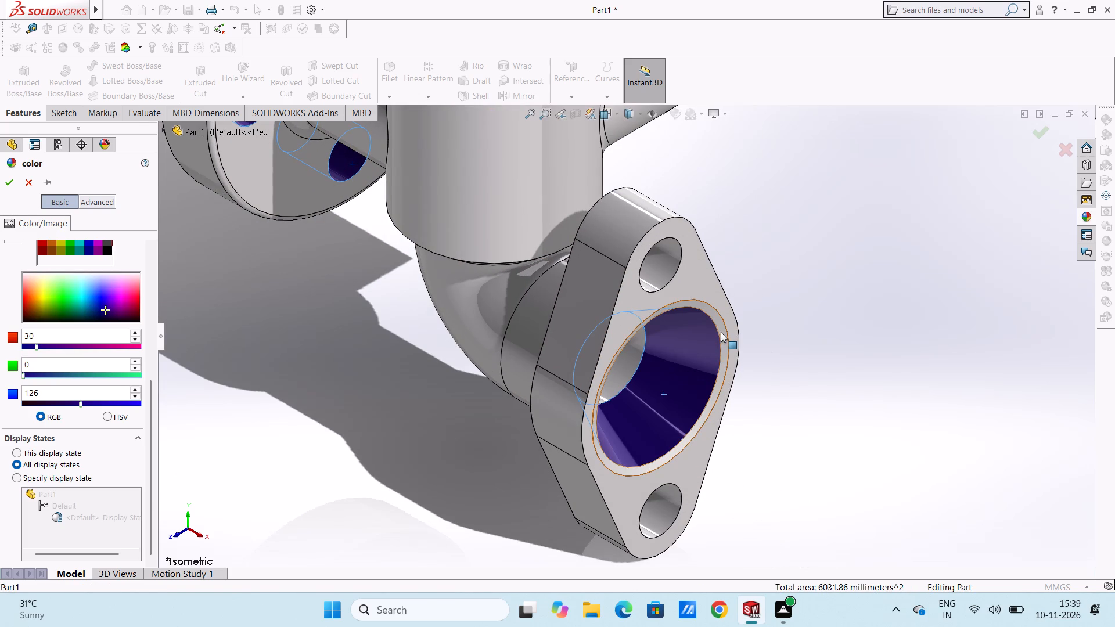
{"action": "left_click", "coordinate": [721, 331]}
{"action": "left_click", "coordinate": [660, 265]}
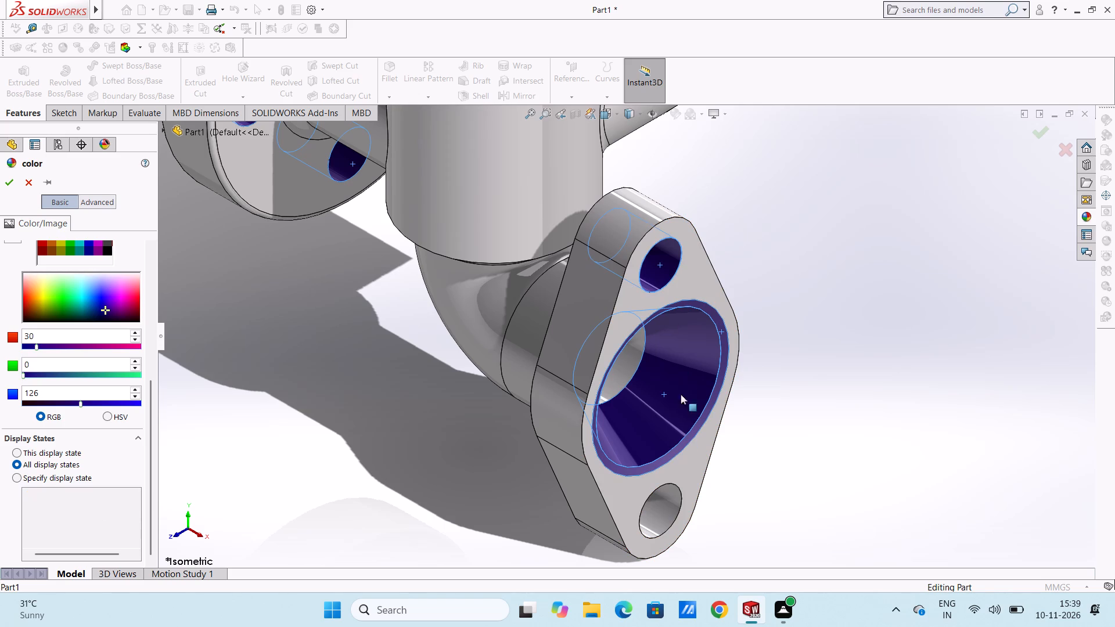
{"action": "left_click", "coordinate": [663, 507]}
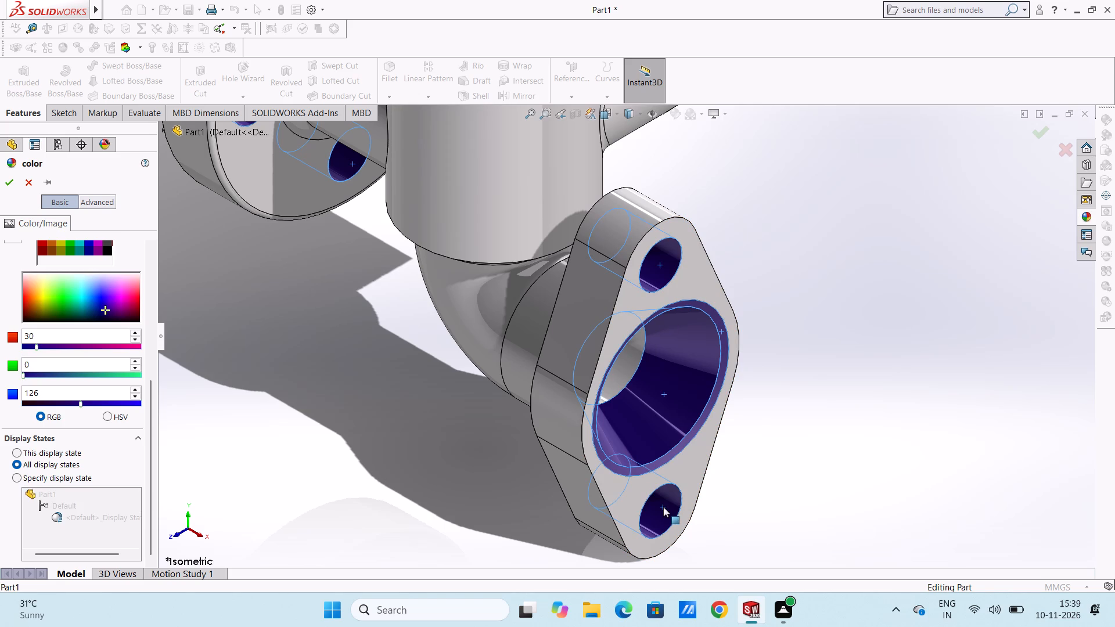
Extend the dark blue colour to the ledge, recess wall and chamfer inside the vertical body's top opening, leaving out the top rim face.
{"action": "scroll", "coordinate": [730, 296], "scroll_direction": "up", "scroll_amount": 6}
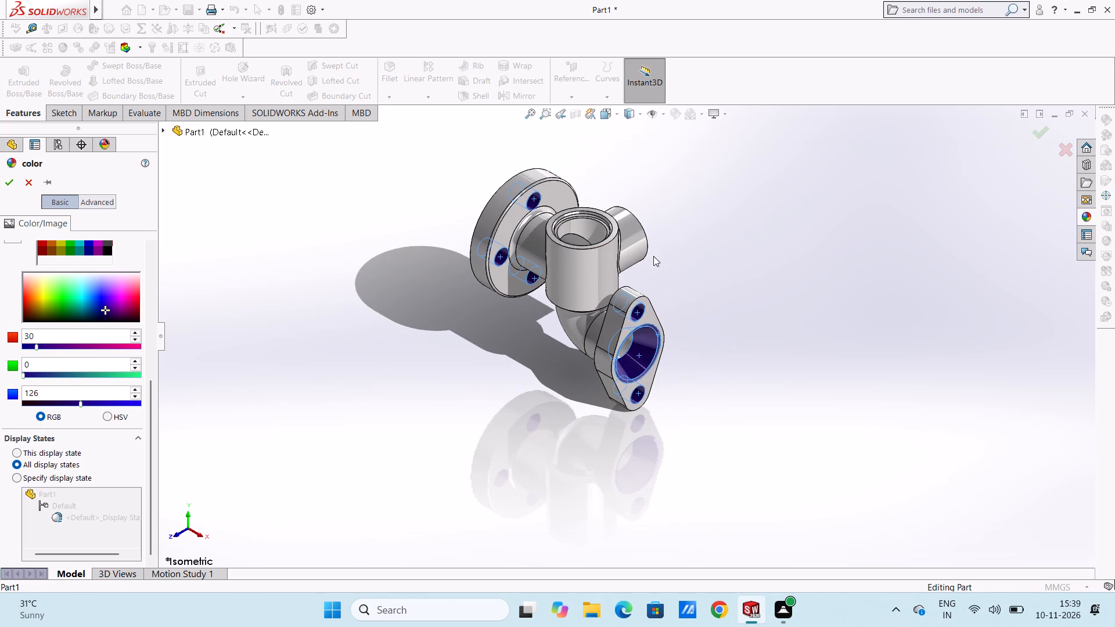
{"action": "scroll", "coordinate": [628, 175], "scroll_direction": "down", "scroll_amount": 5}
{"action": "scroll", "coordinate": [486, 319], "scroll_direction": "down", "scroll_amount": 6}
{"action": "scroll", "coordinate": [570, 371], "scroll_direction": "down", "scroll_amount": 1}
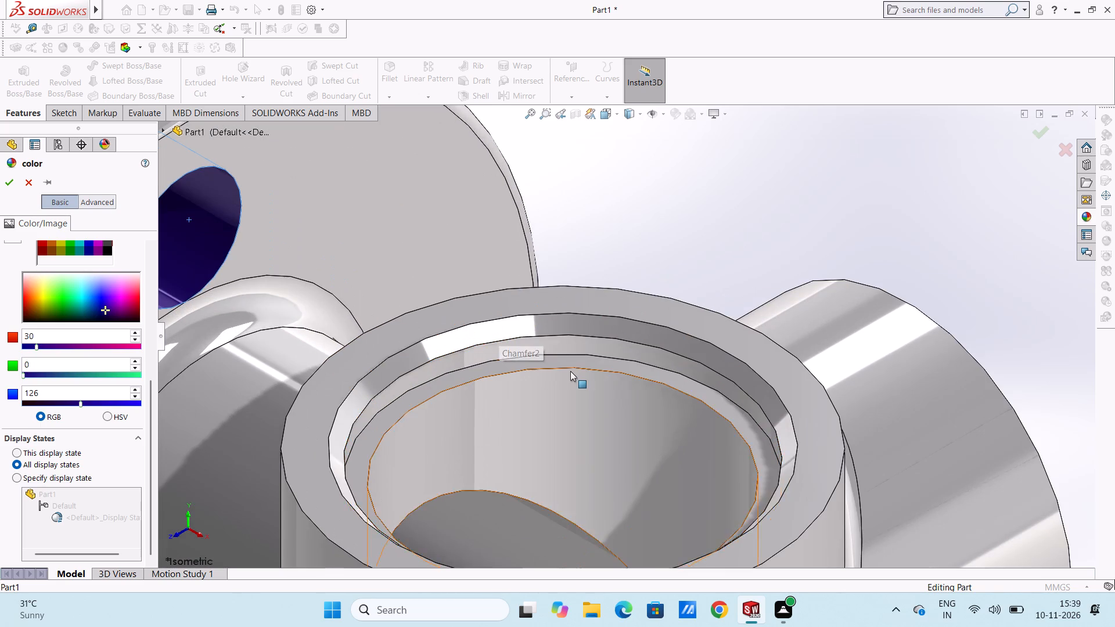
{"action": "scroll", "coordinate": [570, 371], "scroll_direction": "down", "scroll_amount": 2}
{"action": "left_click", "coordinate": [594, 349]}
{"action": "left_click", "coordinate": [598, 321]}
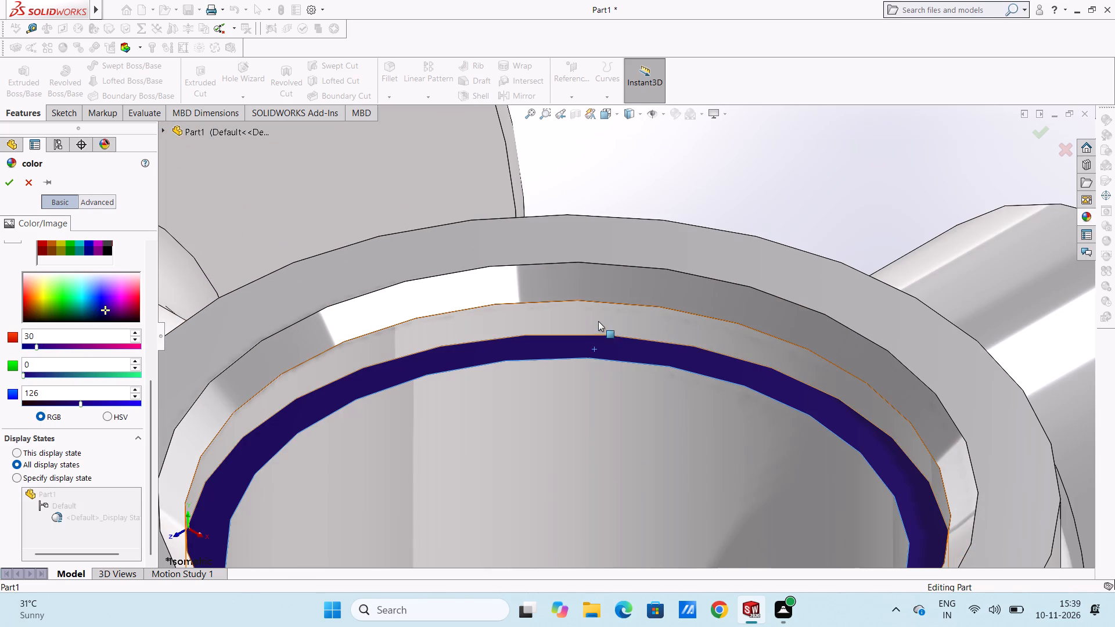
{"action": "left_click", "coordinate": [604, 300]}
{"action": "left_click", "coordinate": [627, 254]}
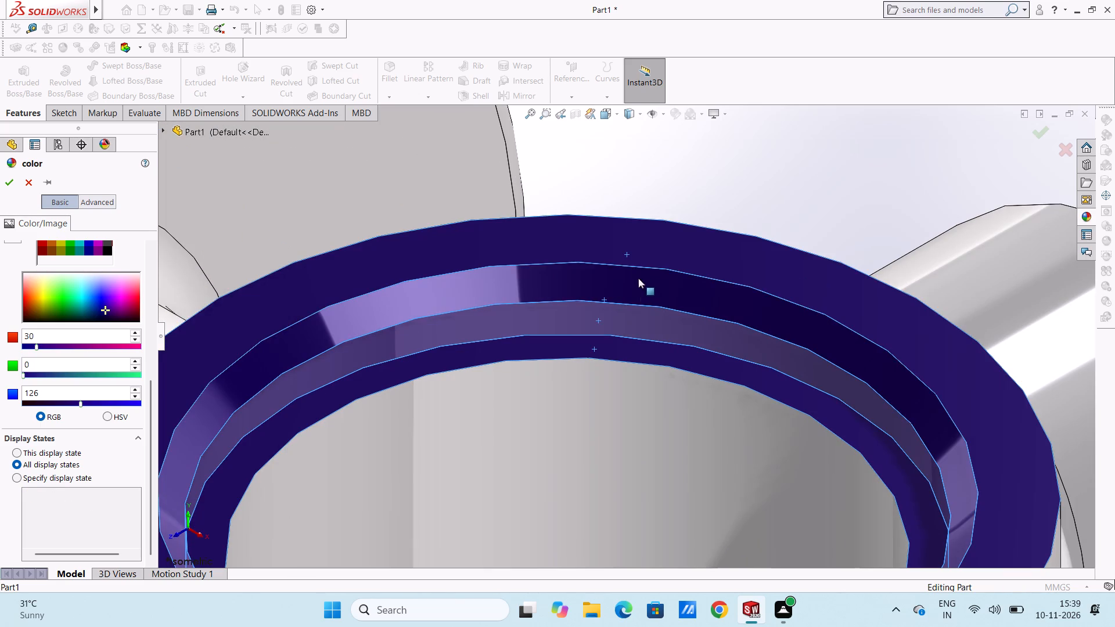
{"action": "scroll", "coordinate": [639, 309], "scroll_direction": "up", "scroll_amount": 4}
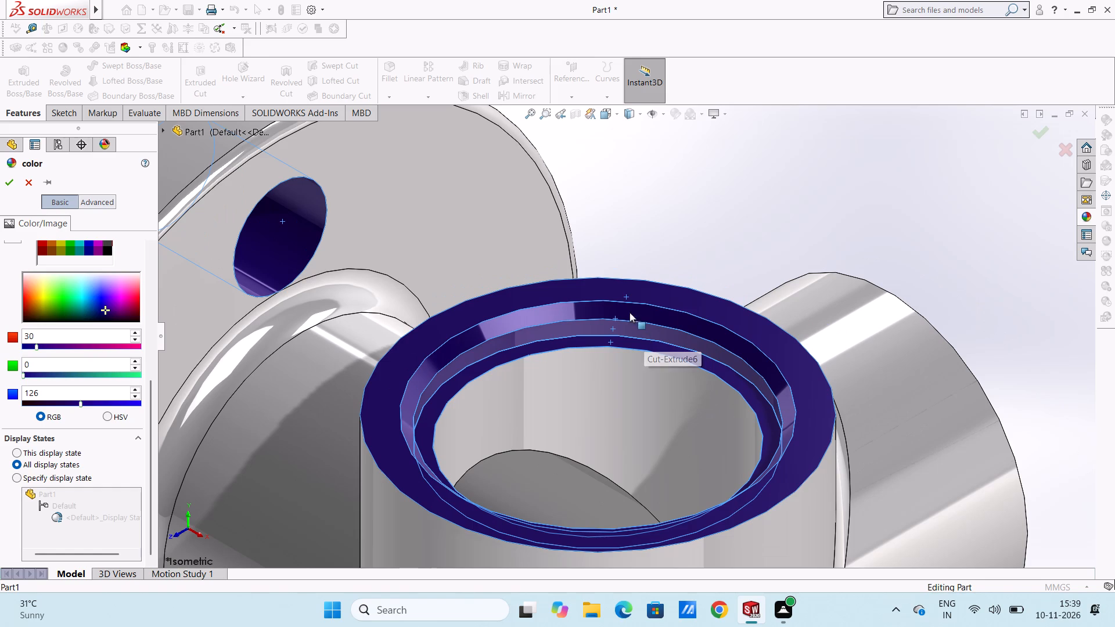
{"action": "left_click", "coordinate": [626, 291]}
{"action": "scroll", "coordinate": [654, 340], "scroll_direction": "up", "scroll_amount": 5}
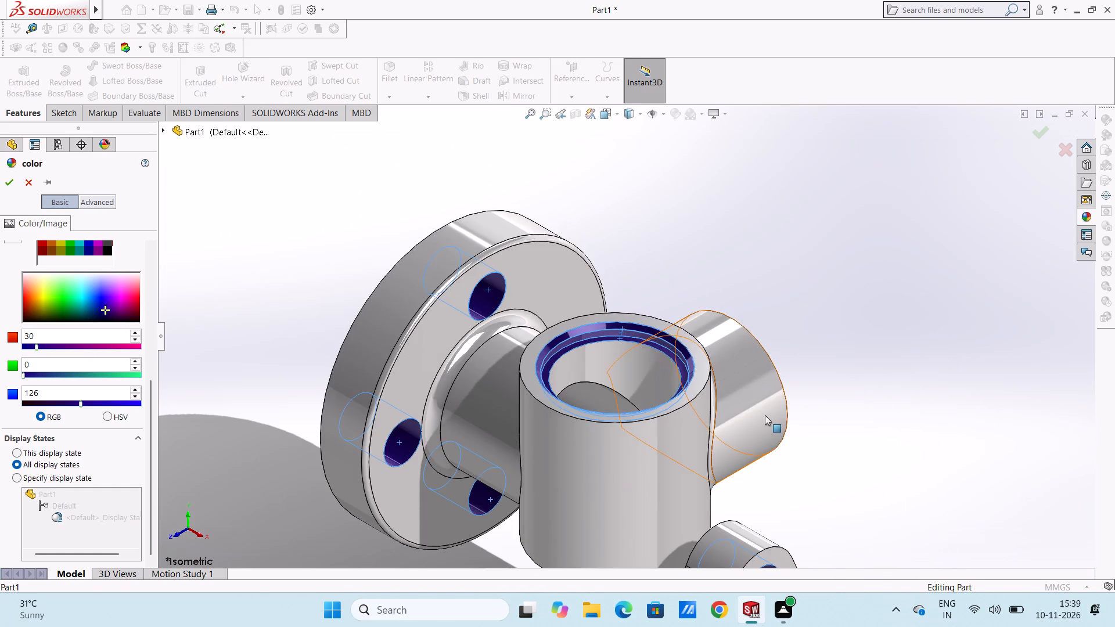
Extend the dark blue colour to the side boss's tapered hole and the round flange's remaining bolt hole.
{"action": "middle_click_drag", "start_coordinate": [766, 406], "coordinate": [662, 379]}
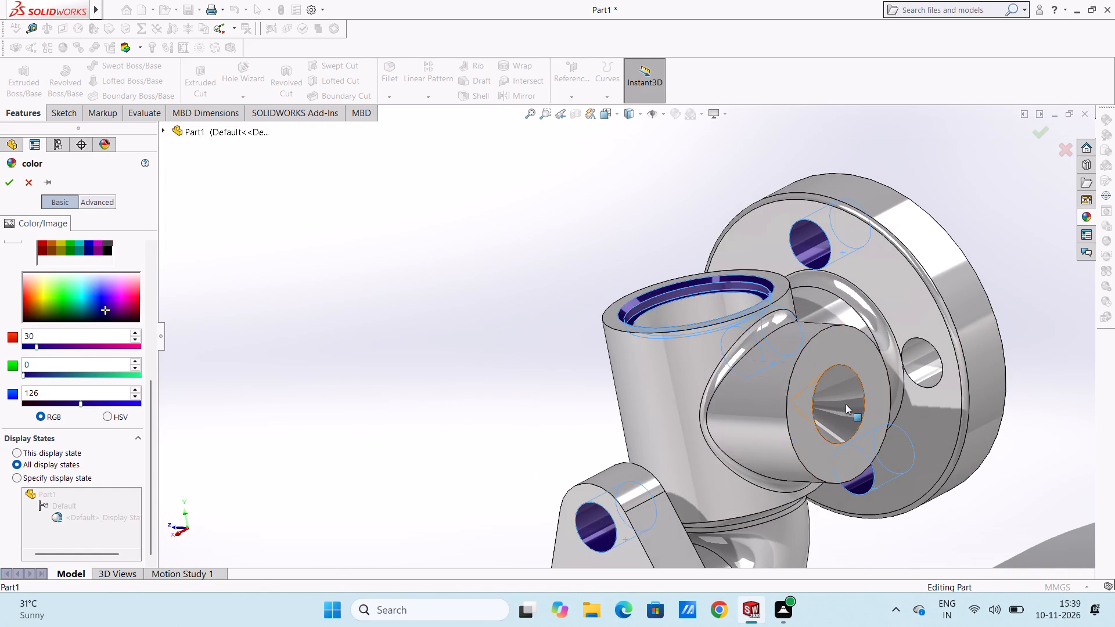
{"action": "left_click", "coordinate": [846, 403]}
{"action": "scroll", "coordinate": [846, 403], "scroll_direction": "up", "scroll_amount": 6}
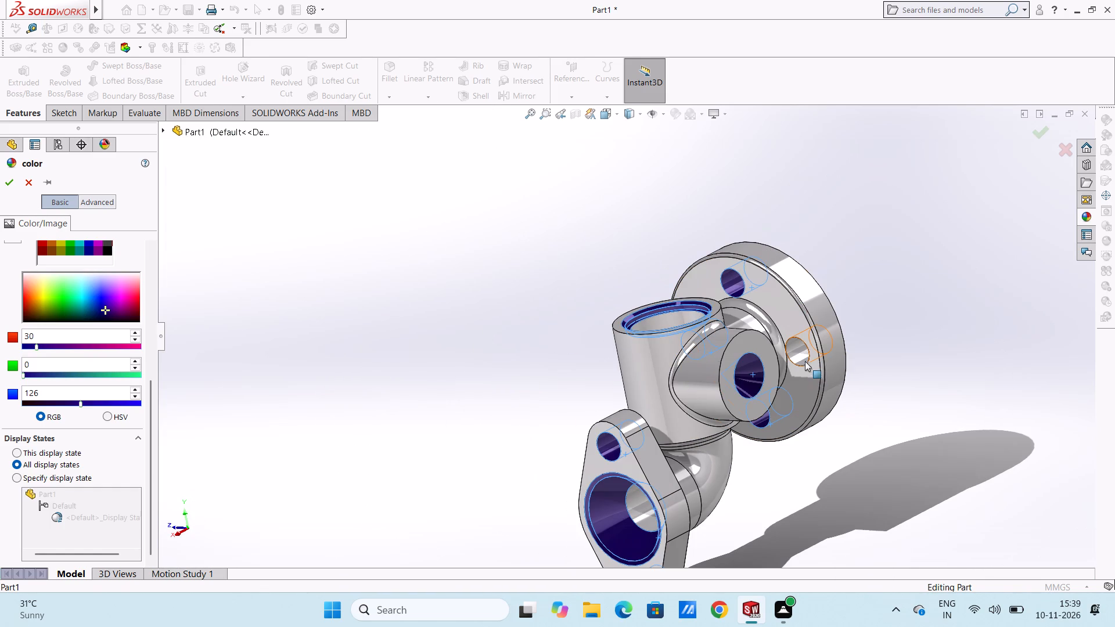
{"action": "left_click", "coordinate": [800, 355]}
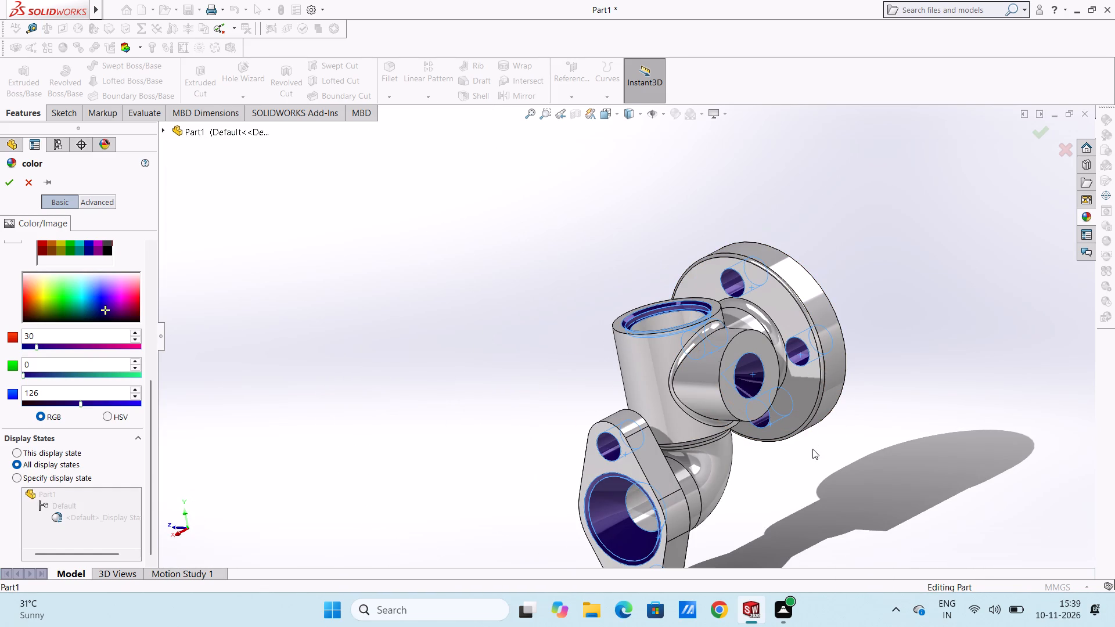
Add the round flange's central bore and its chamfered mouth to the dark blue faces and apply the colour.
{"action": "middle_click_drag", "start_coordinate": [785, 451], "coordinate": [649, 469]}
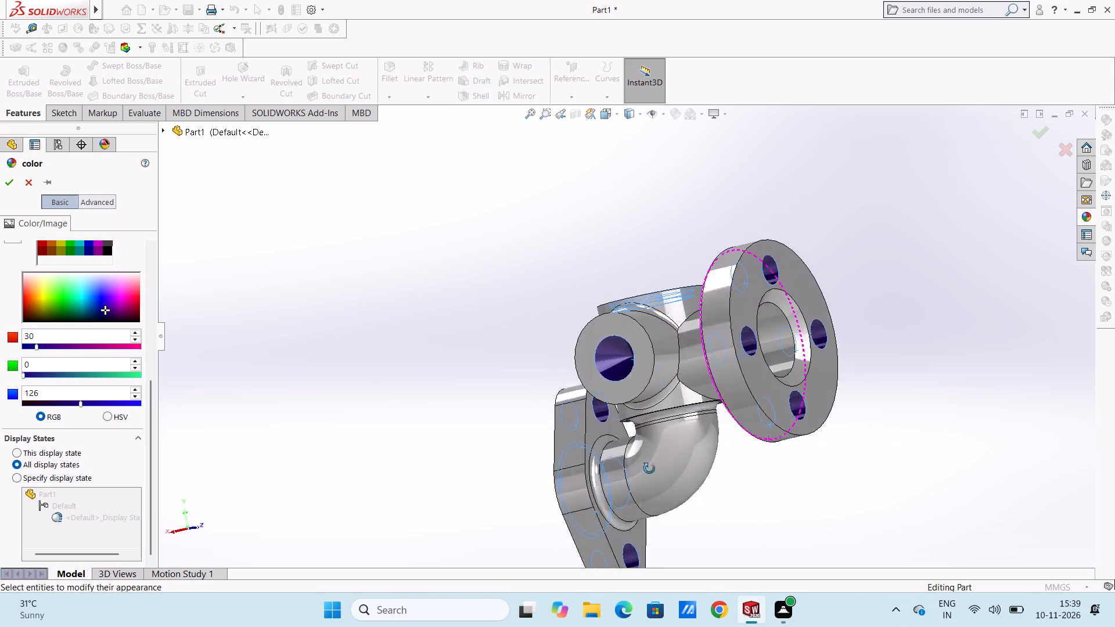
{"action": "middle_click_drag", "start_coordinate": [649, 469], "coordinate": [631, 484]}
{"action": "scroll", "coordinate": [785, 336], "scroll_direction": "down", "scroll_amount": 5}
{"action": "left_click", "coordinate": [723, 344]}
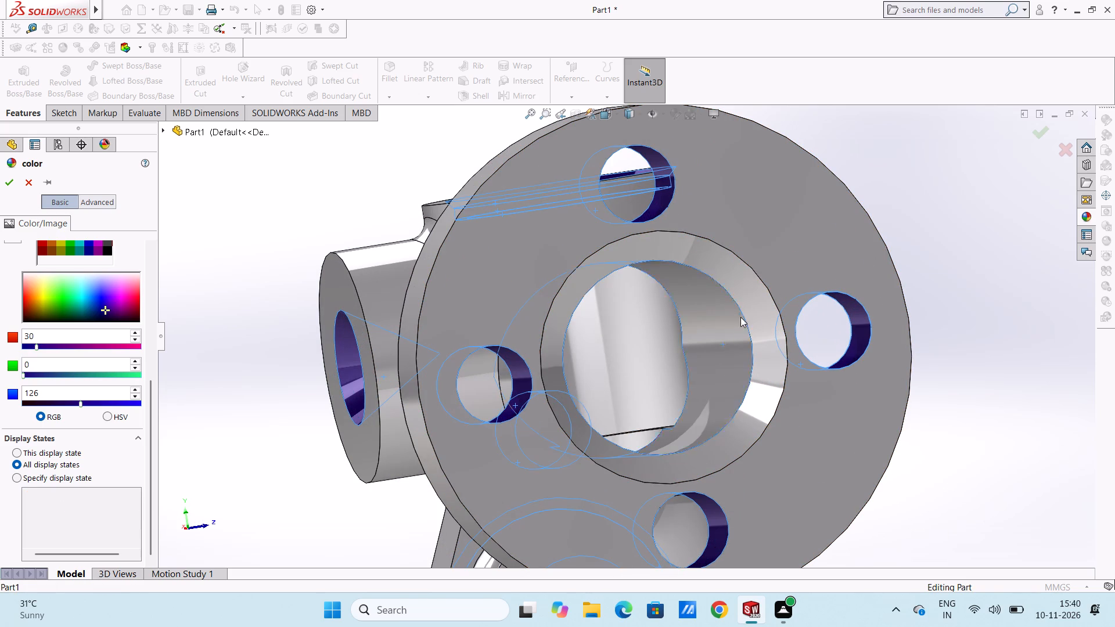
{"action": "left_click", "coordinate": [767, 312]}
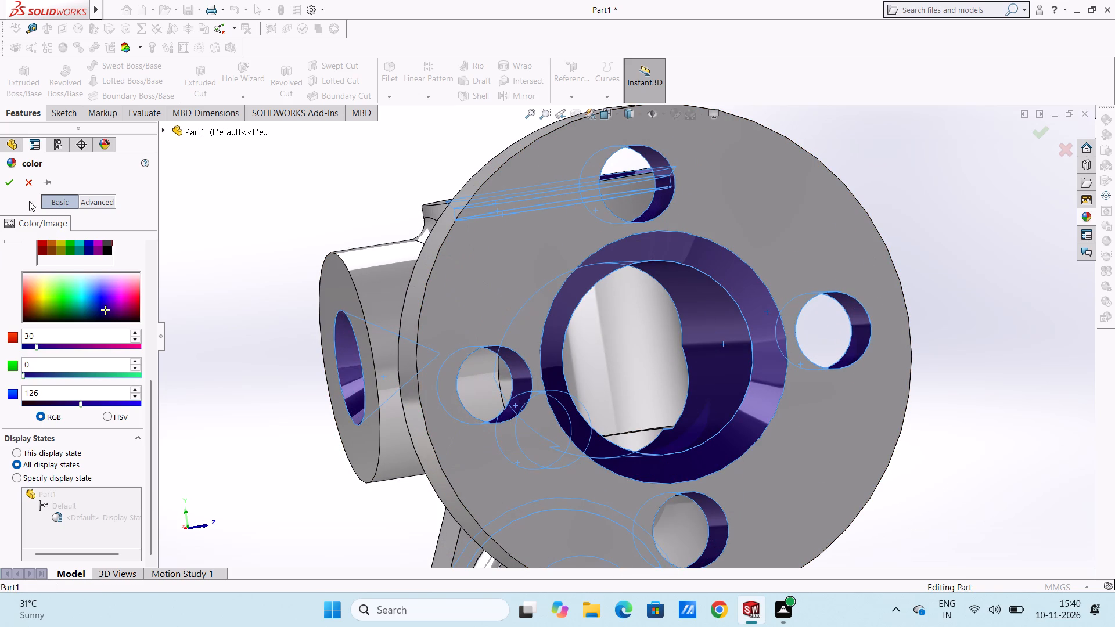
{"action": "left_click", "coordinate": [9, 187]}
{"action": "left_click", "coordinate": [258, 189]}
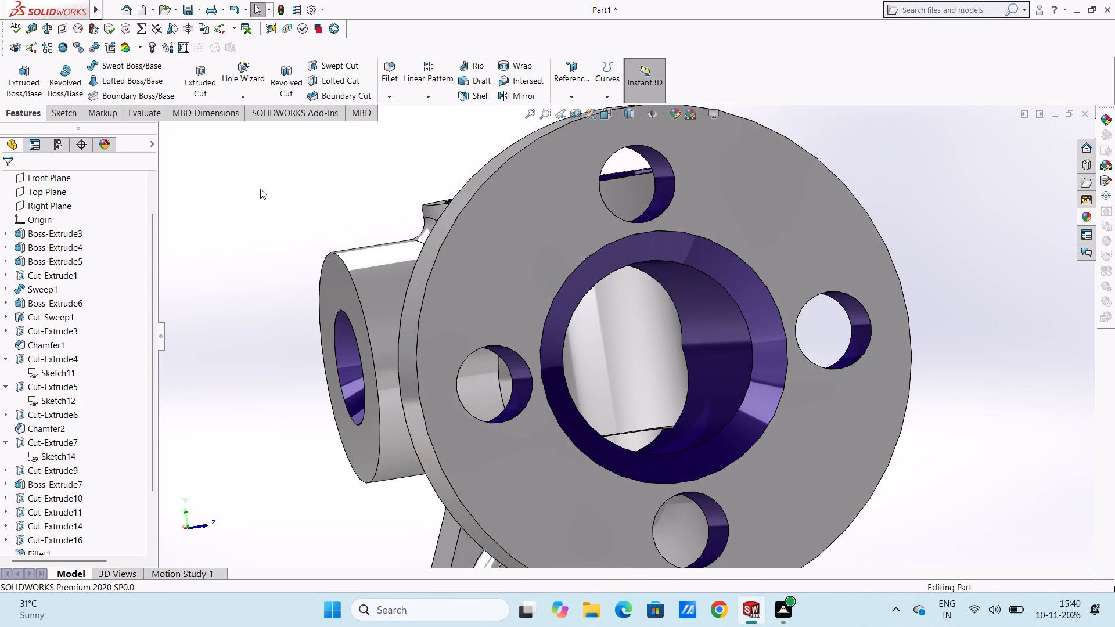
View the coloured valve body in isometric orientation.
{"action": "key", "text": "ctrl+7"}
{"action": "key", "text": "Escape"}
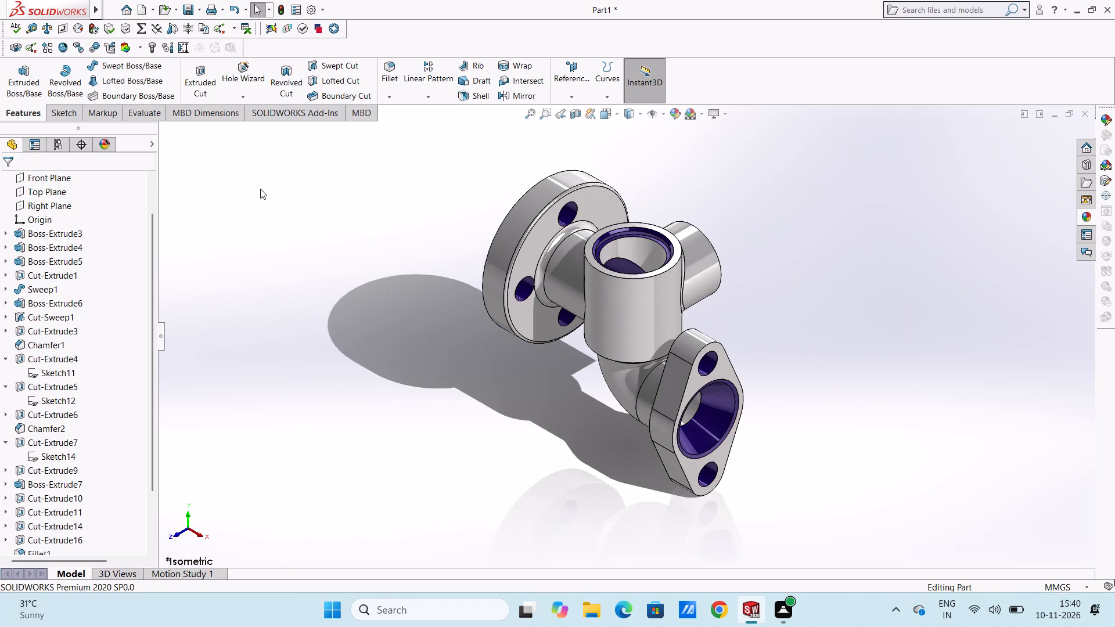
{"action": "key", "text": "Escape"}
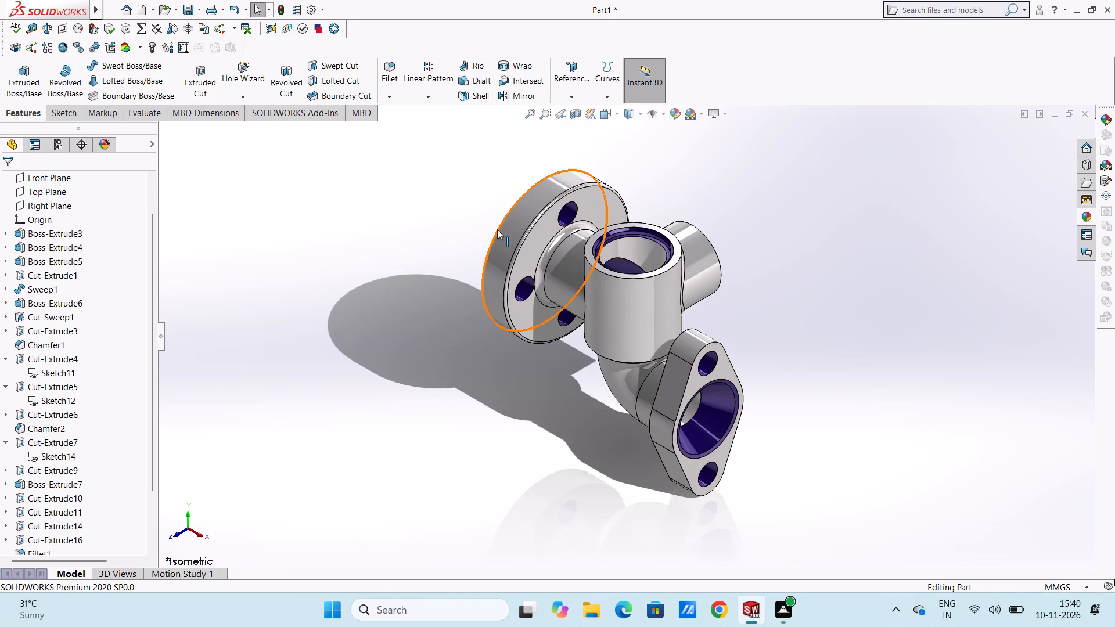